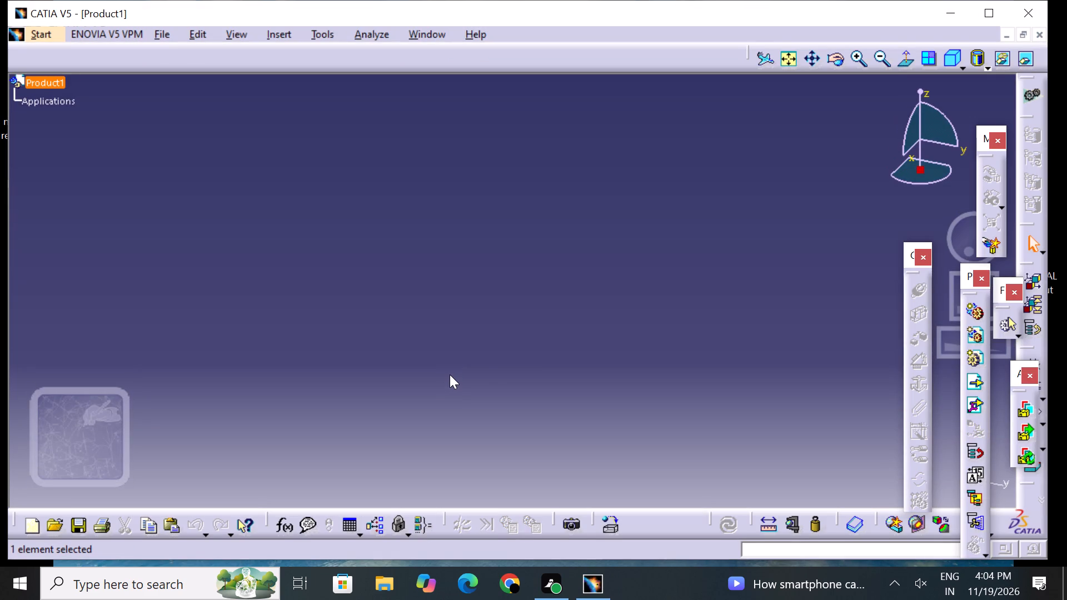
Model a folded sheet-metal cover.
Close the Product1 document.
click(1035, 30)
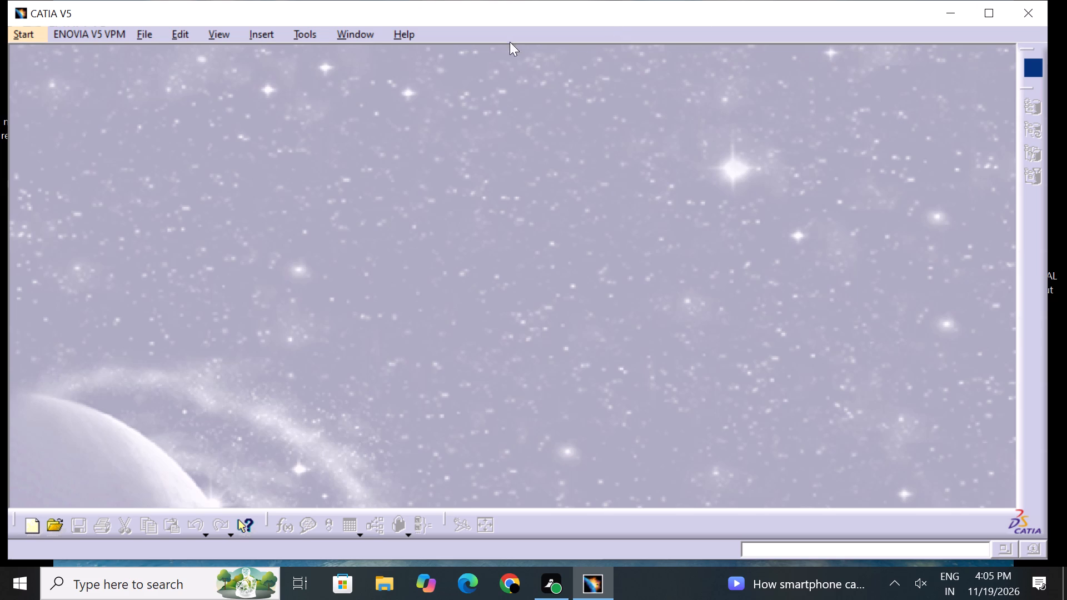
Create a new part in the Generative Sheetmetal Design workbench.
click(33, 33)
click(73, 77)
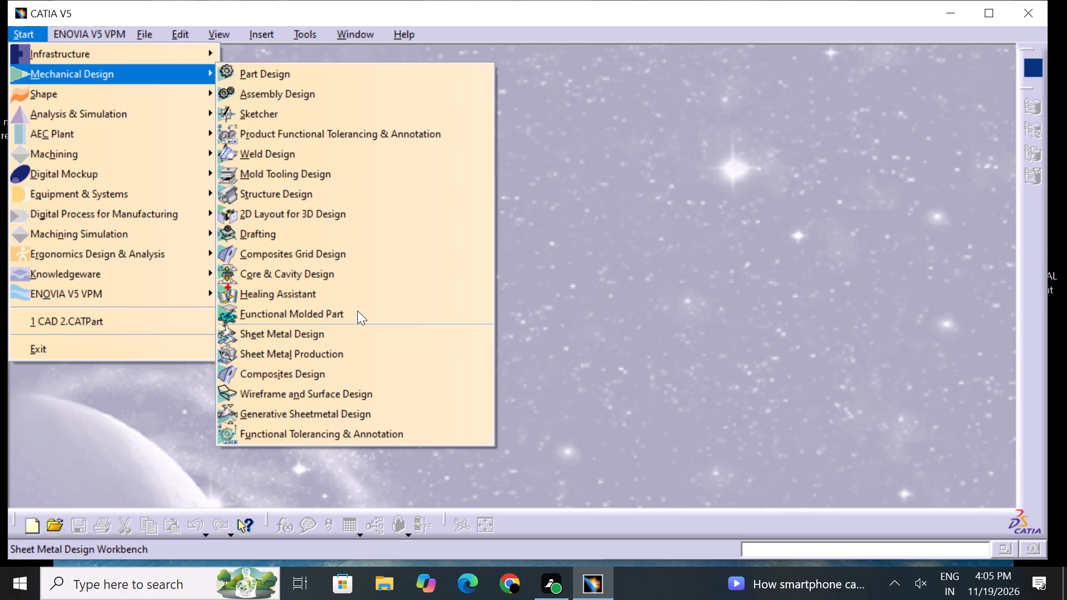
click(361, 412)
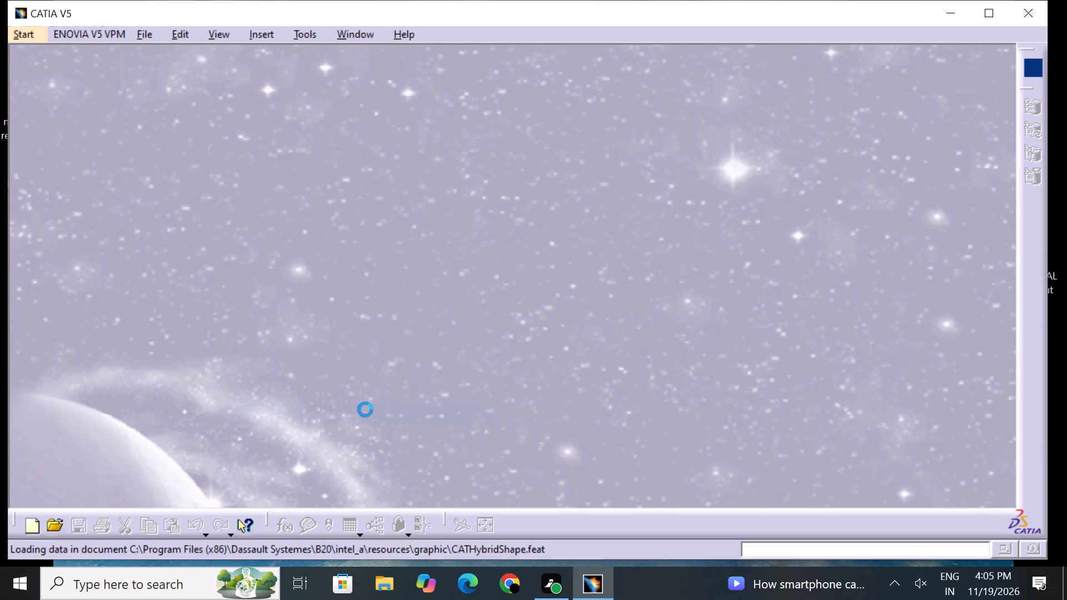
click(907, 483)
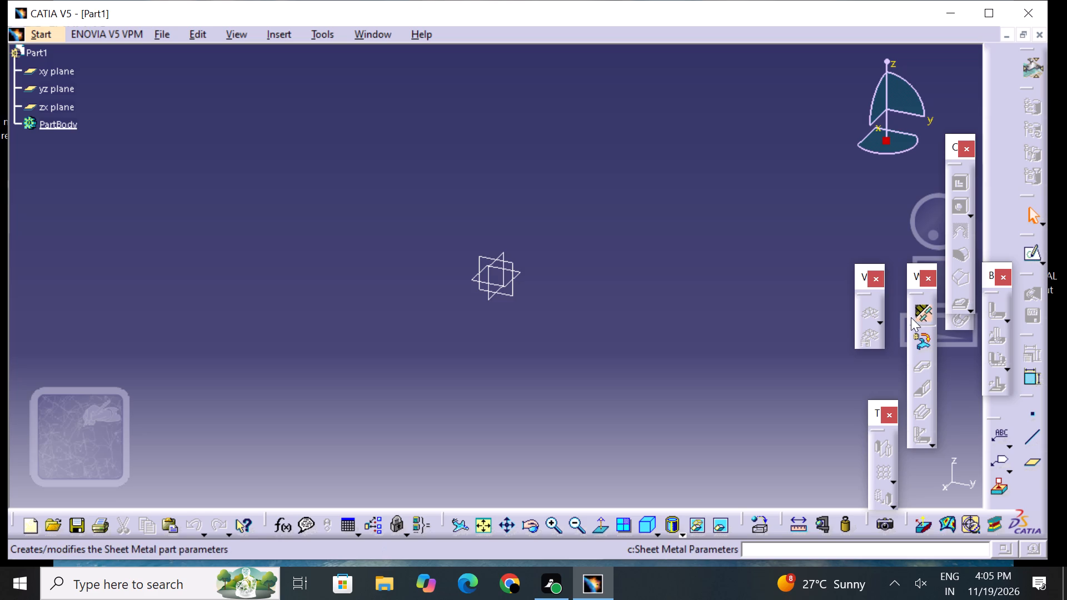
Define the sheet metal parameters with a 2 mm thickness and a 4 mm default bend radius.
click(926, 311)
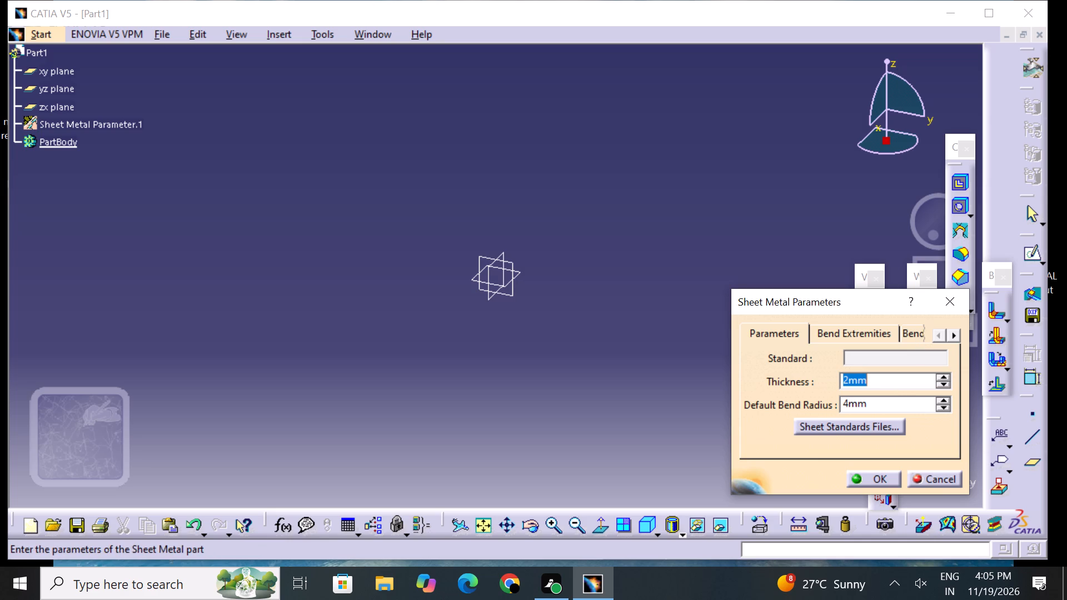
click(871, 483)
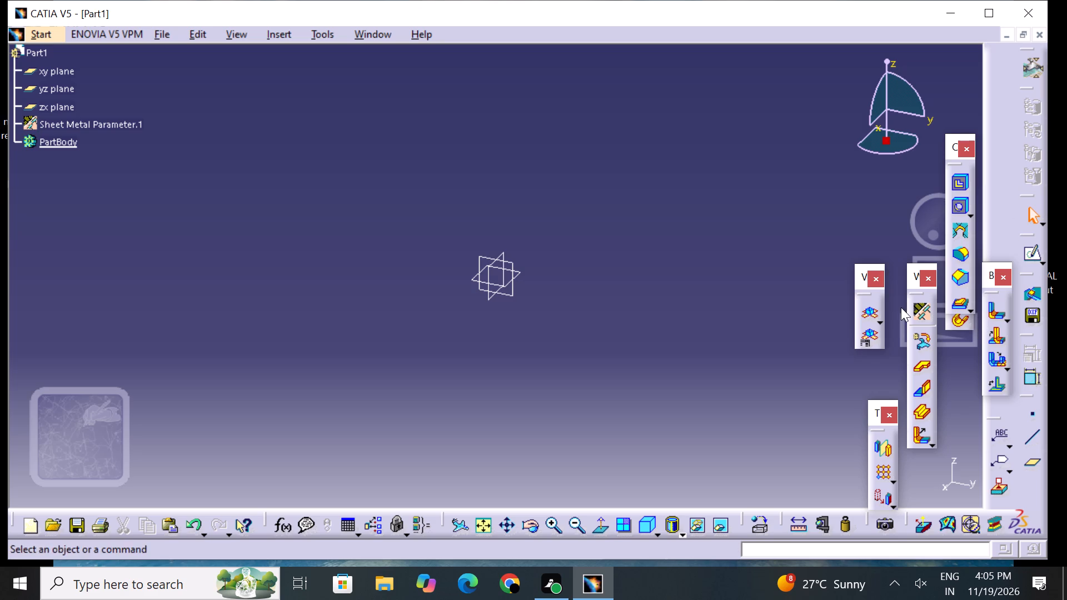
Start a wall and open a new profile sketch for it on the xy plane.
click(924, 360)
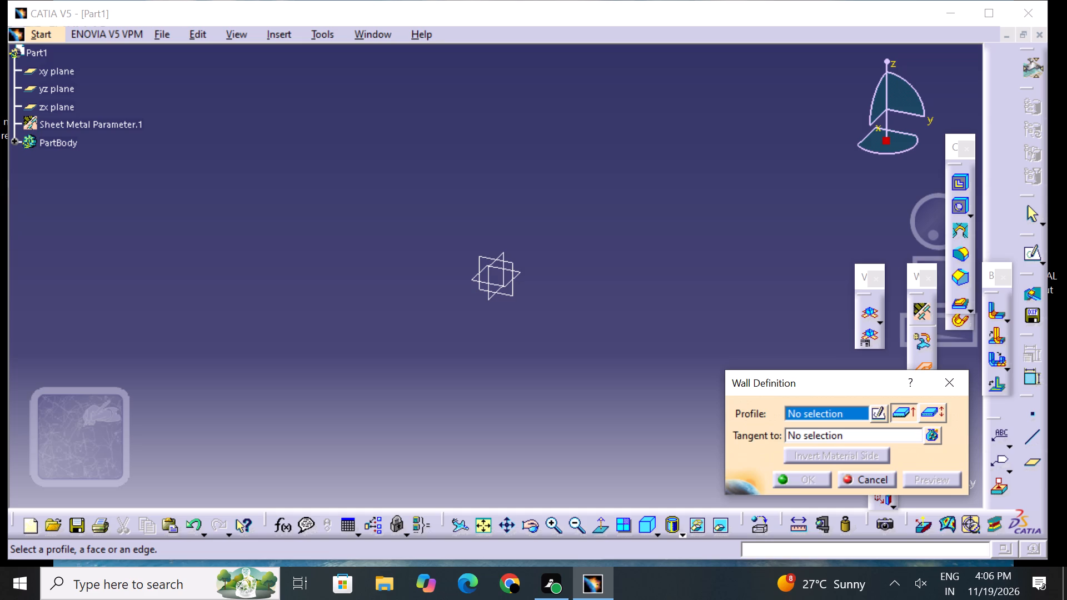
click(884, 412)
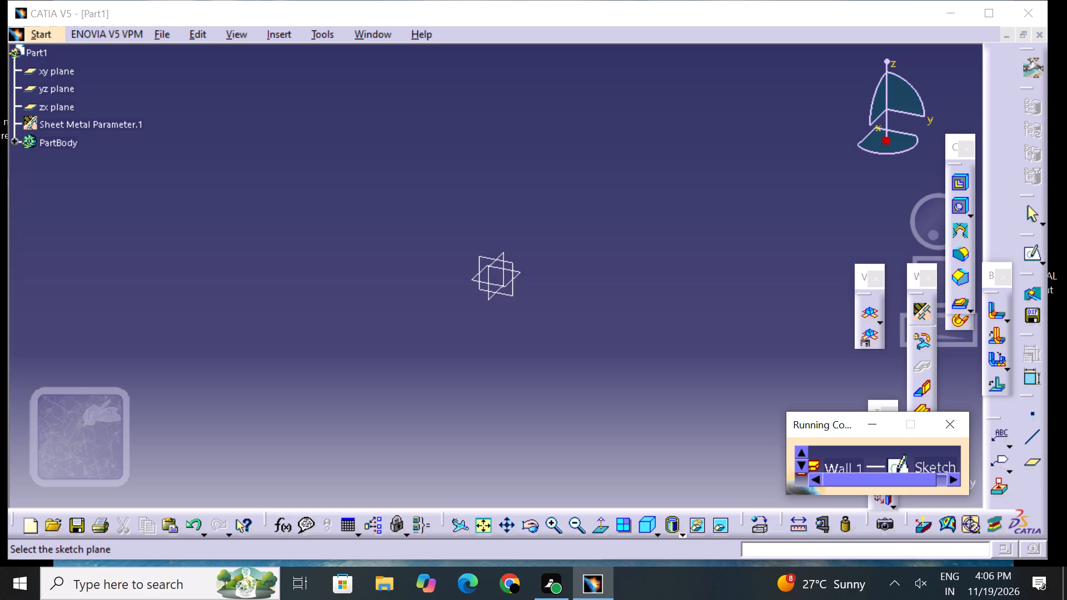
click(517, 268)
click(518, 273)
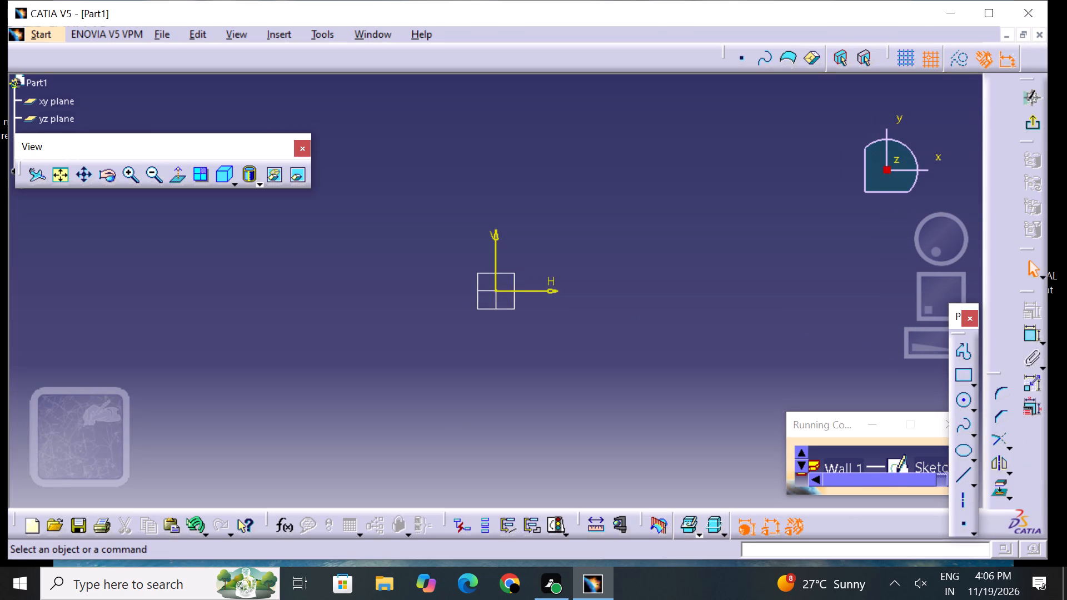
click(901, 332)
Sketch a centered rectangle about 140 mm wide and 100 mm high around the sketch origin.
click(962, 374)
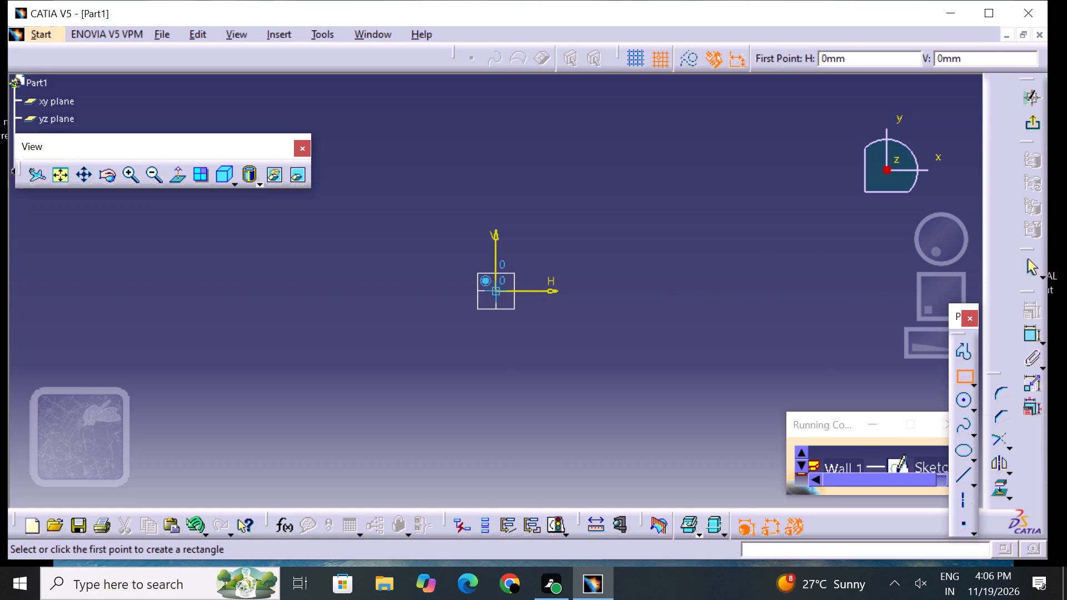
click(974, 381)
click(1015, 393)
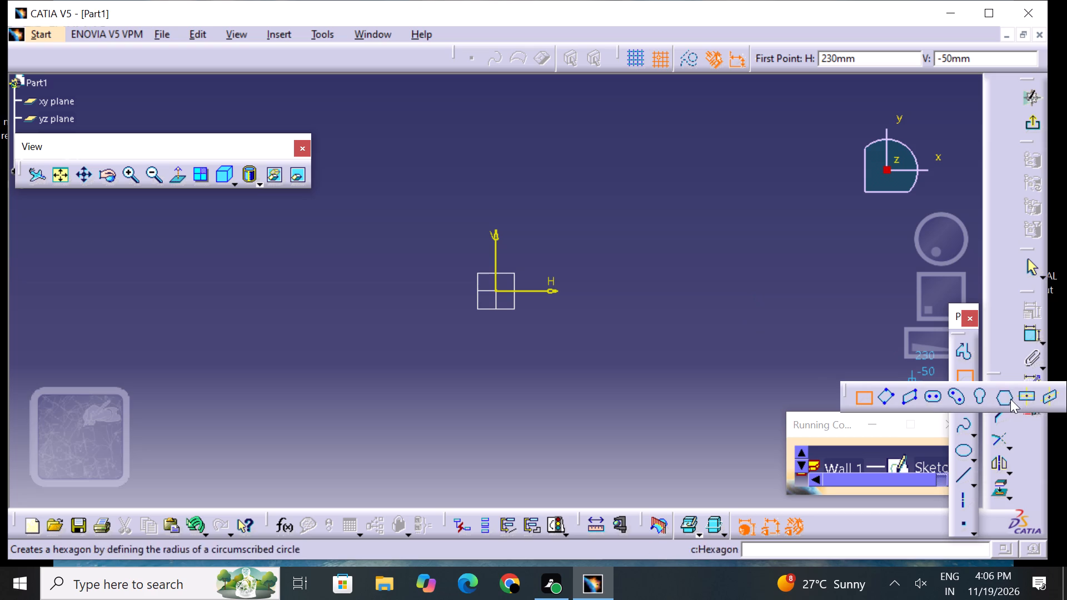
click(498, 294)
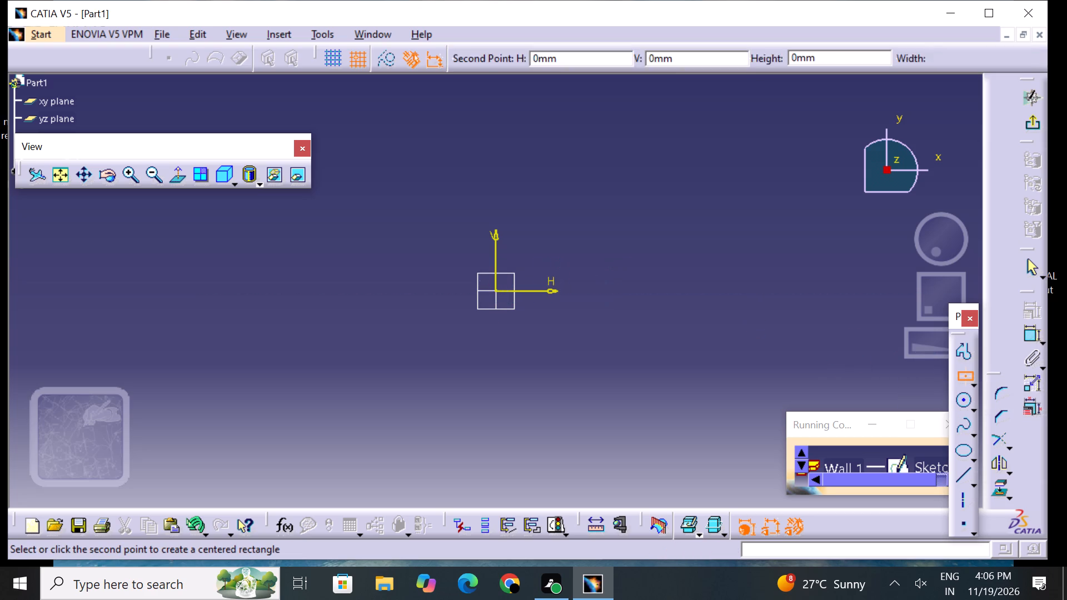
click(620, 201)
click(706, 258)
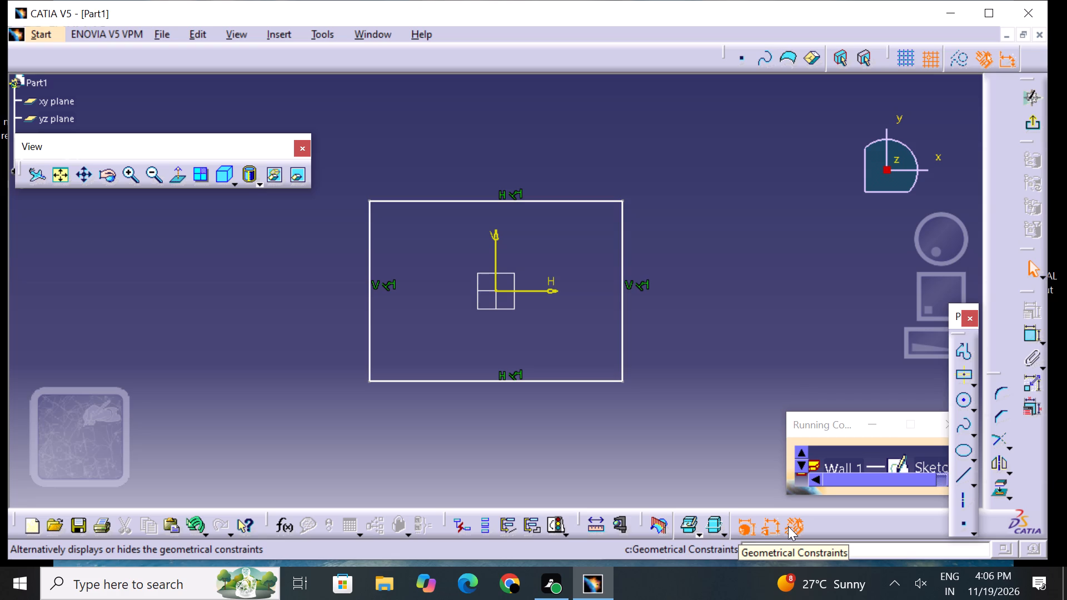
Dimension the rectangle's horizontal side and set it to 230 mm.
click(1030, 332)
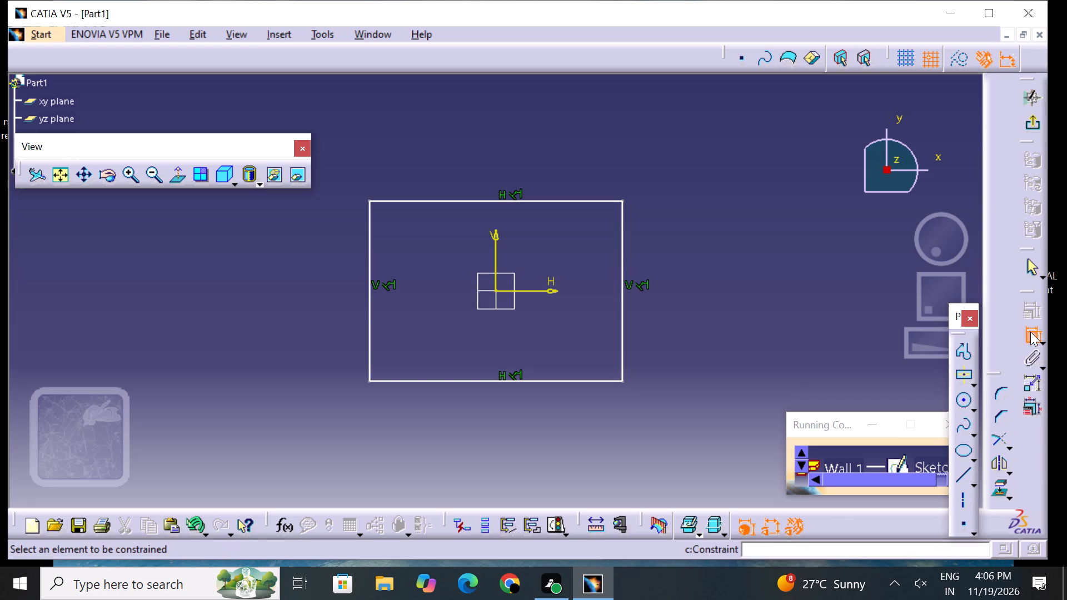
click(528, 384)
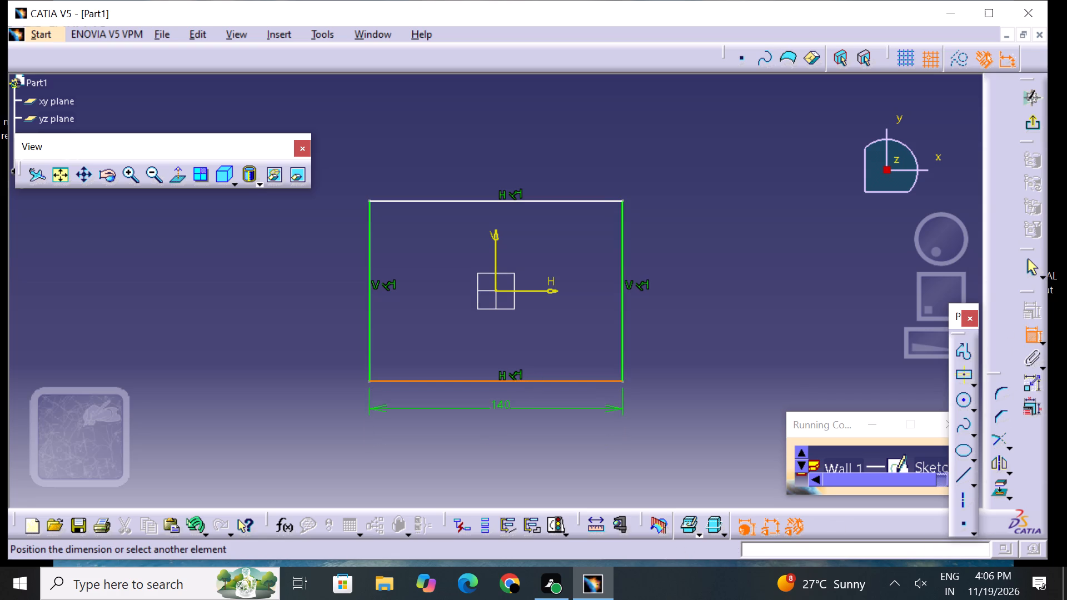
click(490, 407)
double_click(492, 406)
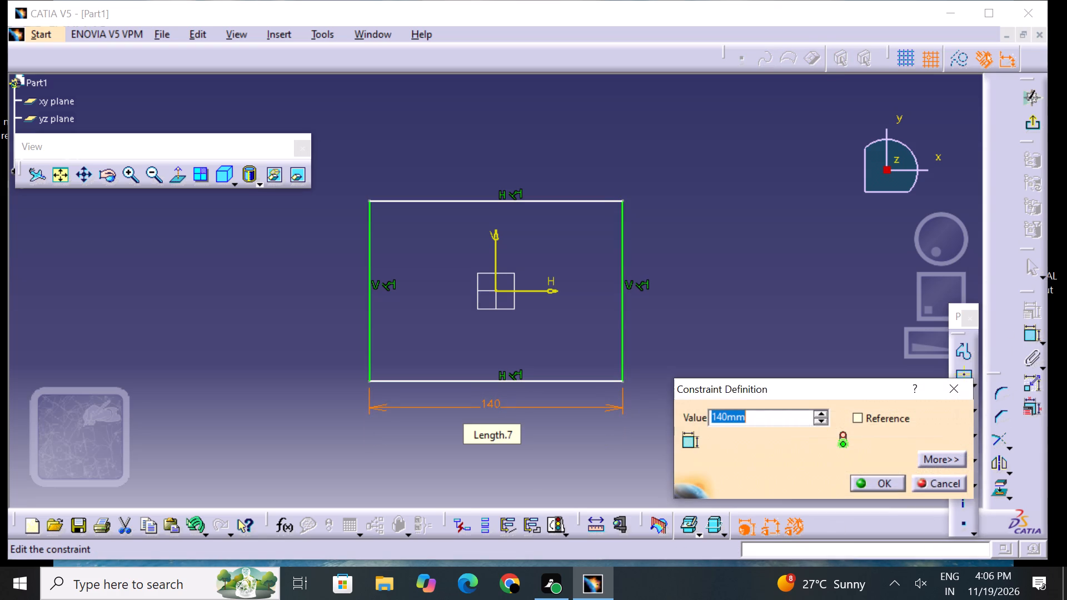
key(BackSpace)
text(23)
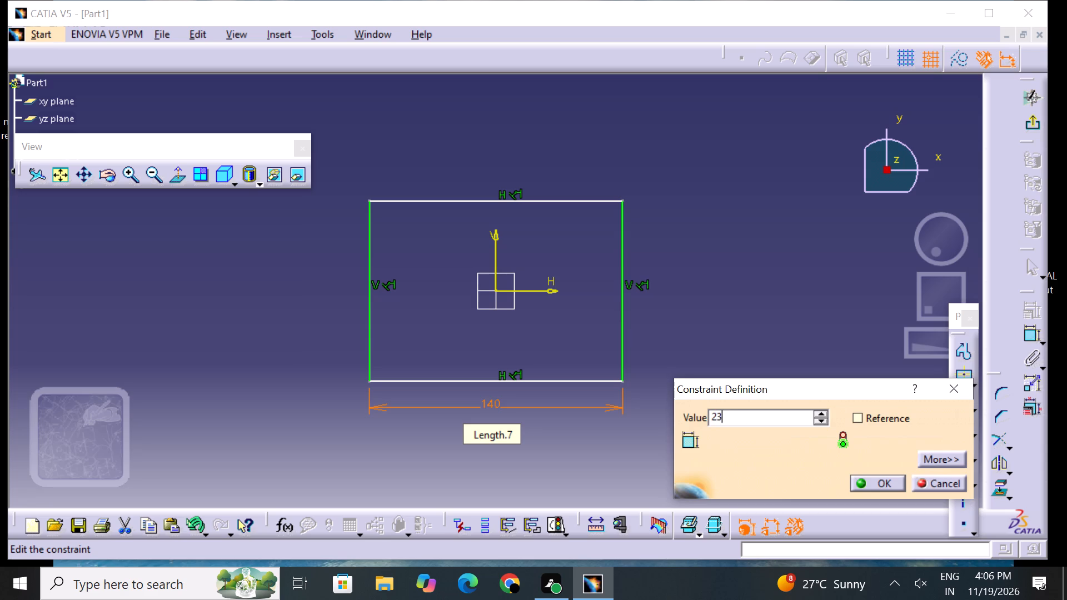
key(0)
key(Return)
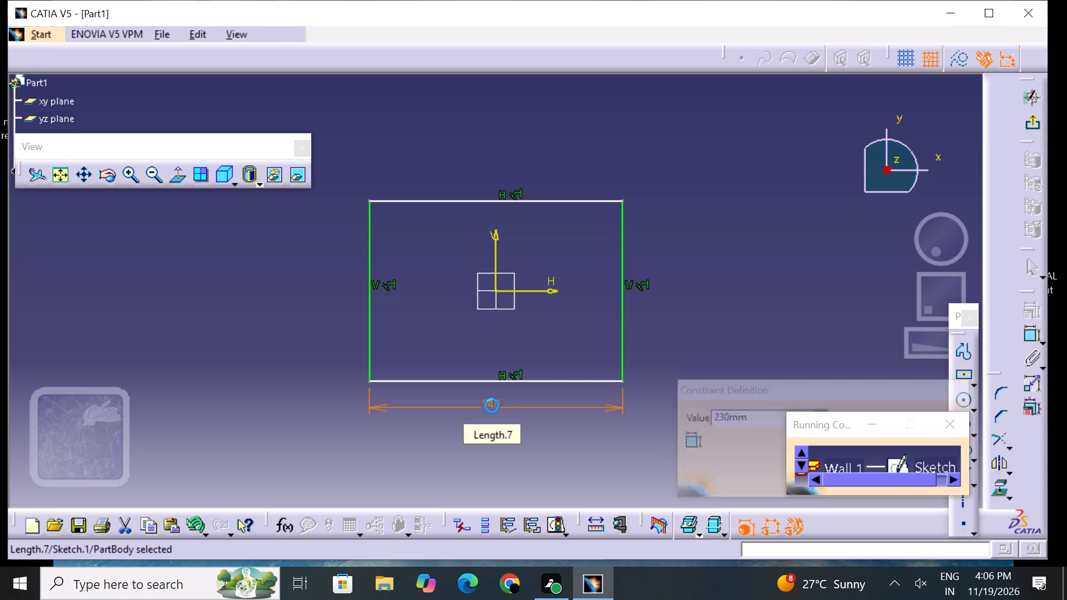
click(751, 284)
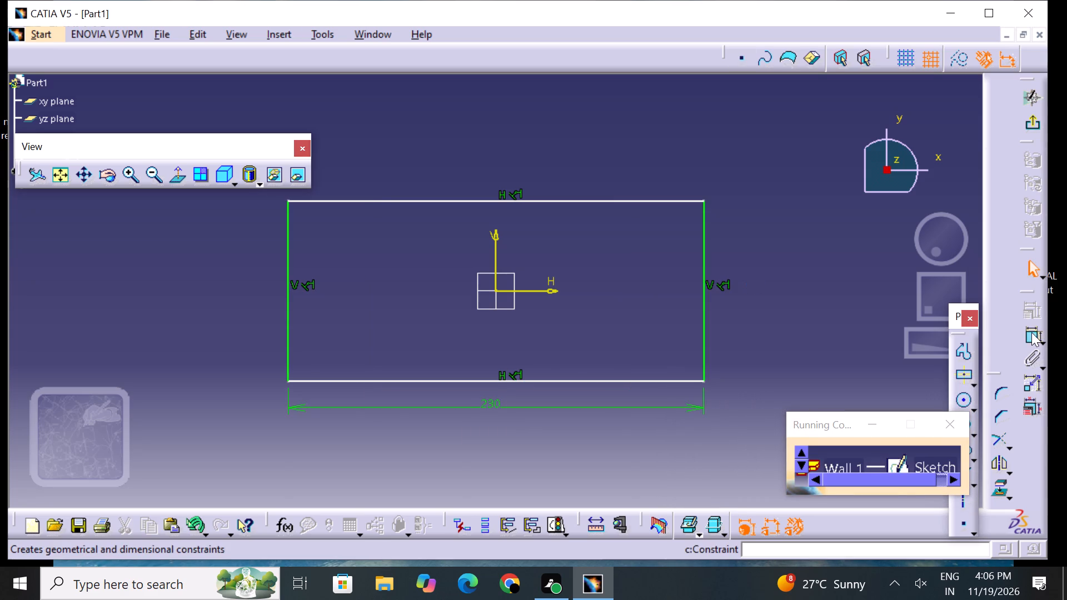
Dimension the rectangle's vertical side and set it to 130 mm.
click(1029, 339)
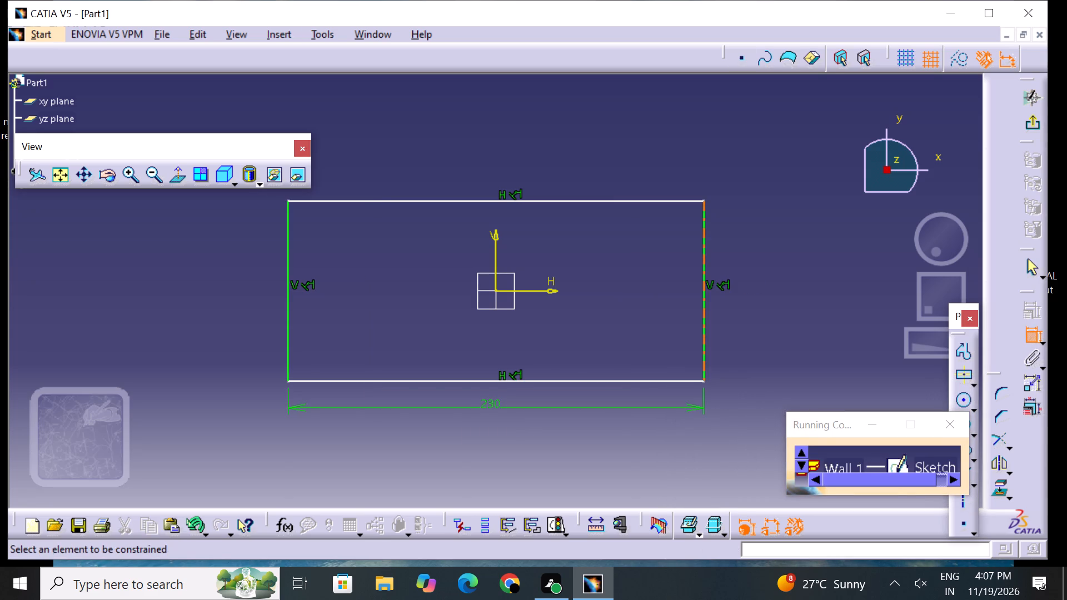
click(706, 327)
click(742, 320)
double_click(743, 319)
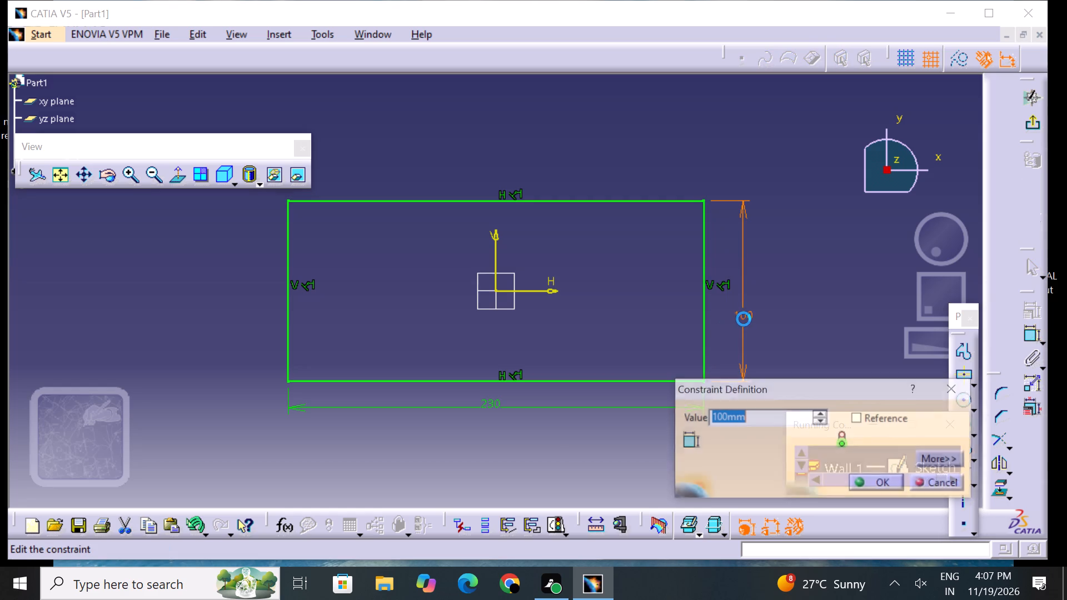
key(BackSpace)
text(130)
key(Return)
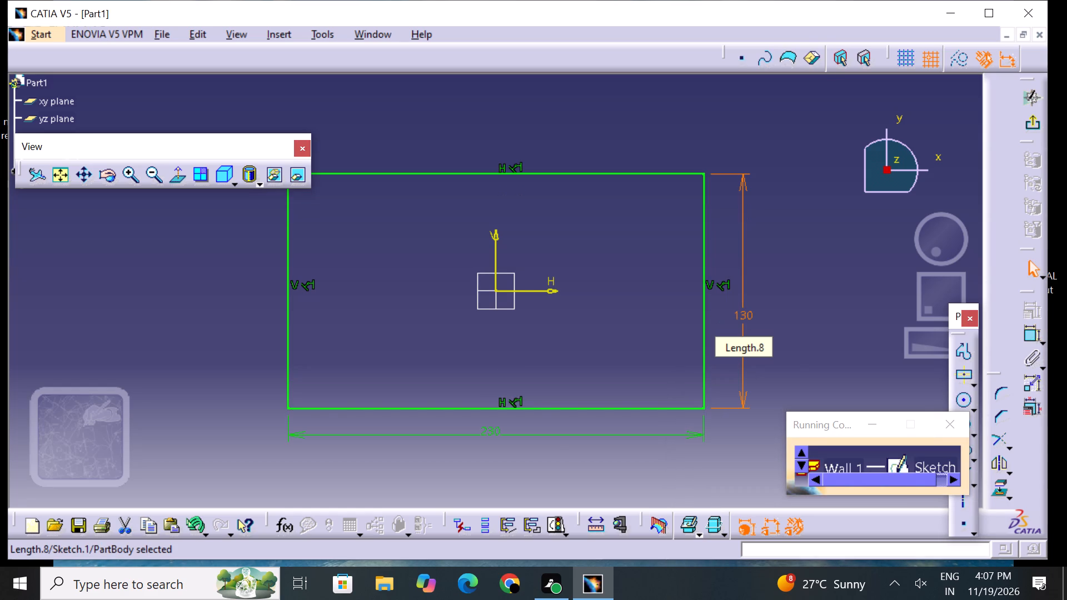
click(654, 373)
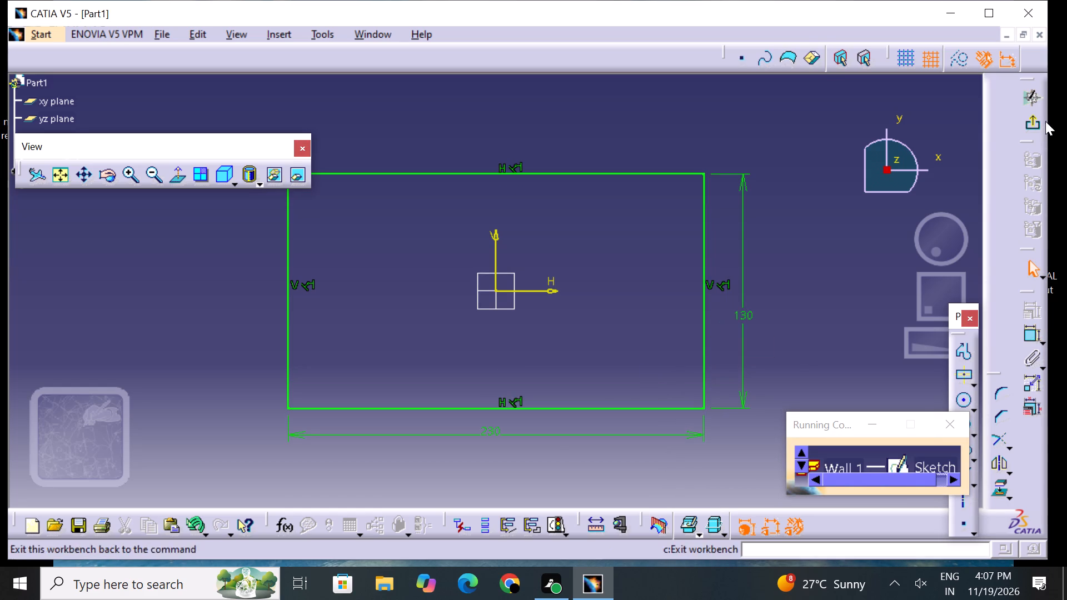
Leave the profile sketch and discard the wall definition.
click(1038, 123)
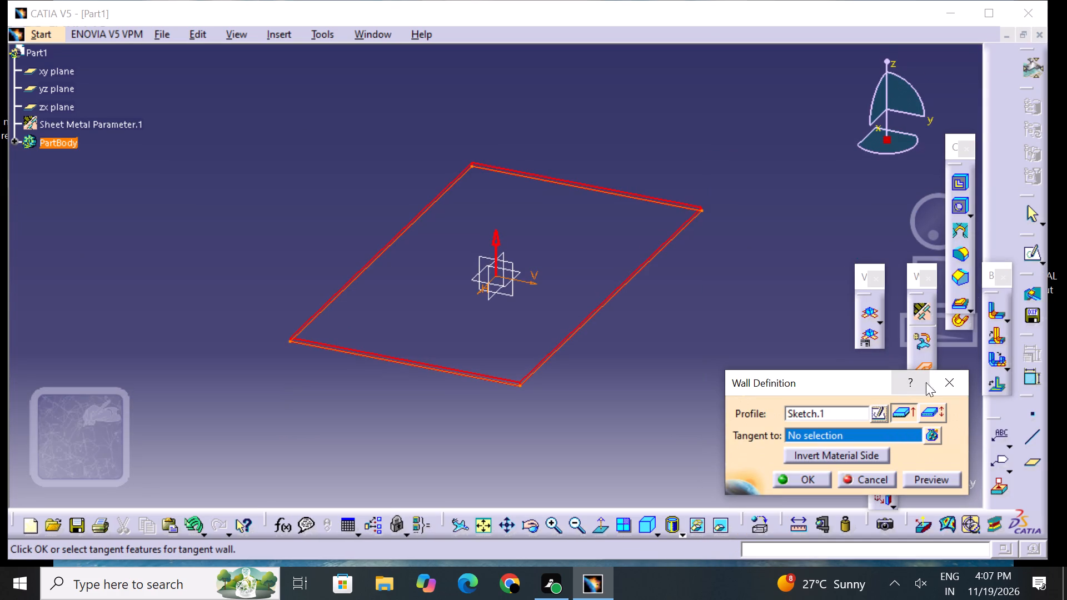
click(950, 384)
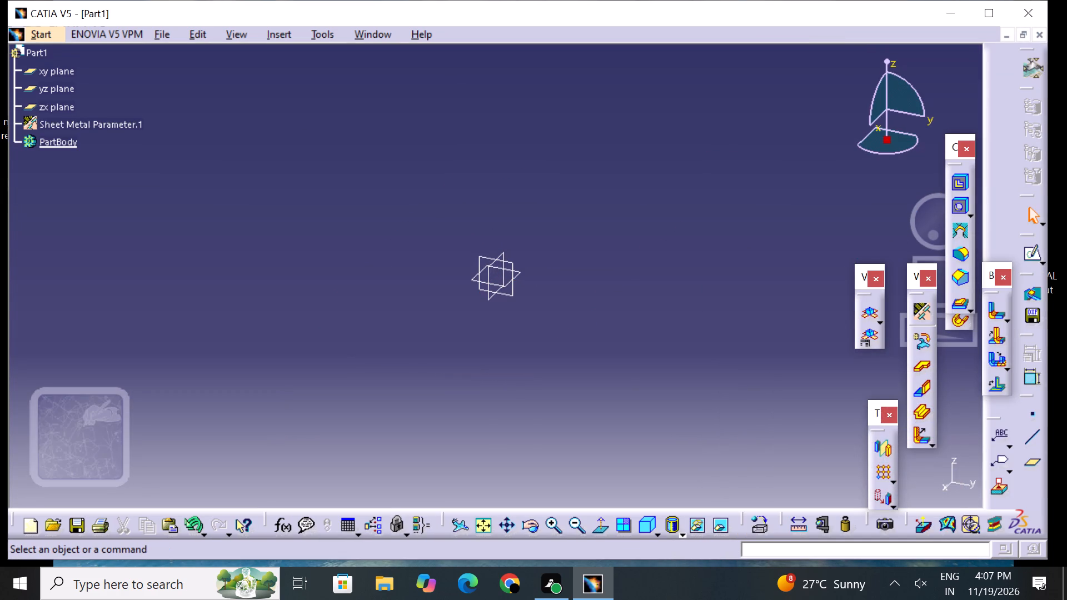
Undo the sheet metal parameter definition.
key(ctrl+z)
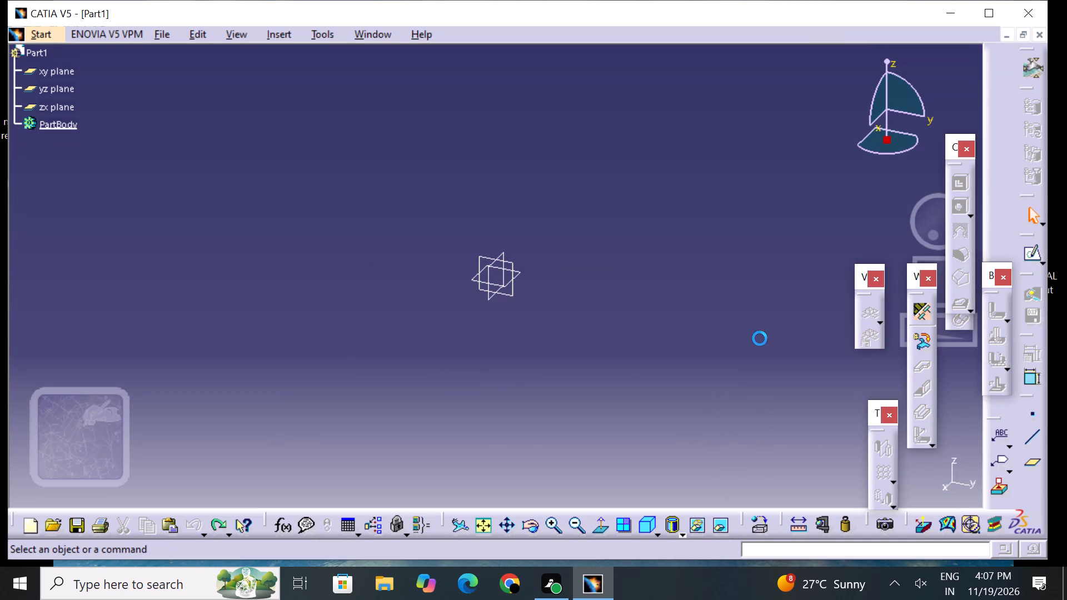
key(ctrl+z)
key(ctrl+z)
Define the sheet metal parameters with a 2 mm thickness and a 4 mm default bend radius.
click(924, 311)
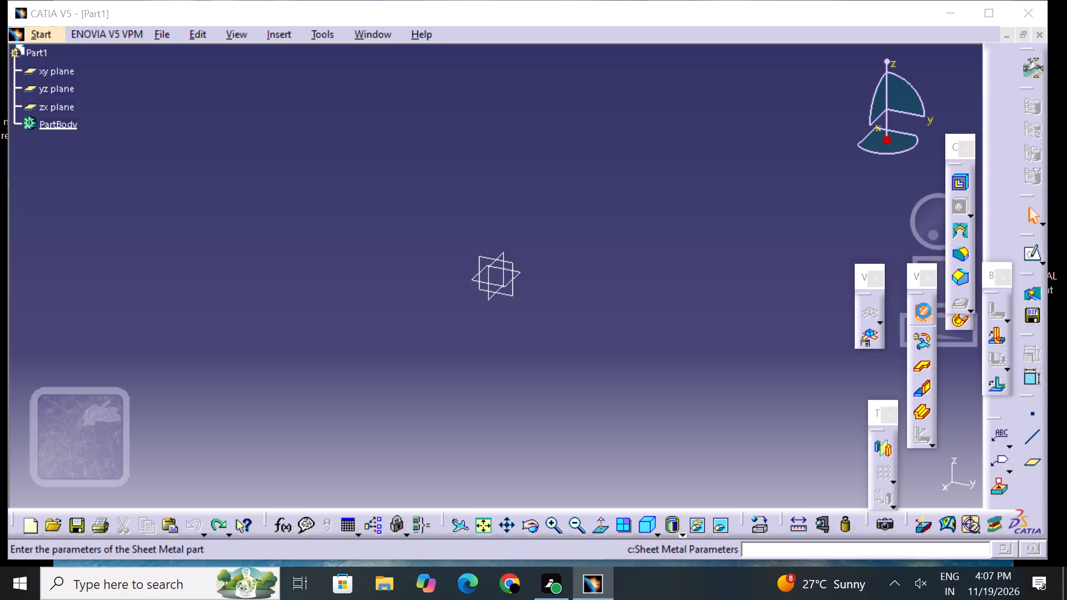
click(866, 476)
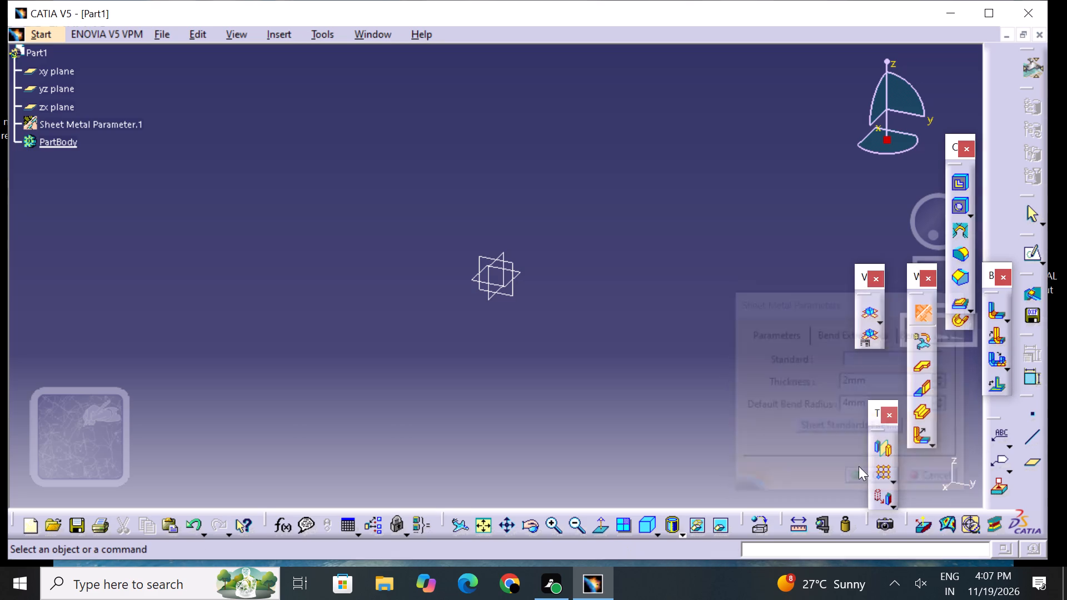
Start a wall and open a new profile sketch for it on the xy plane.
click(919, 367)
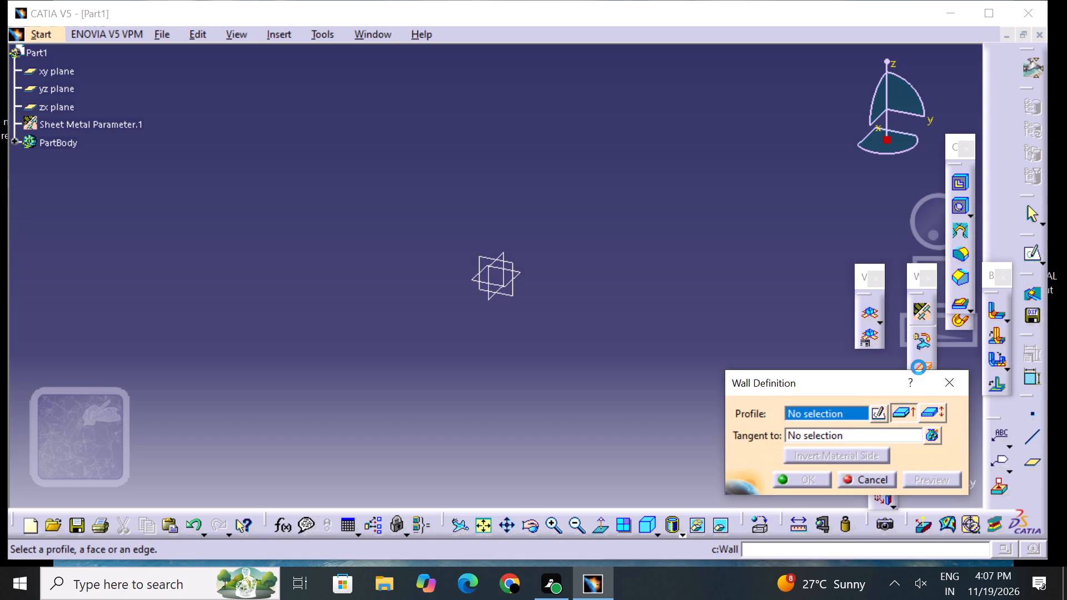
click(821, 433)
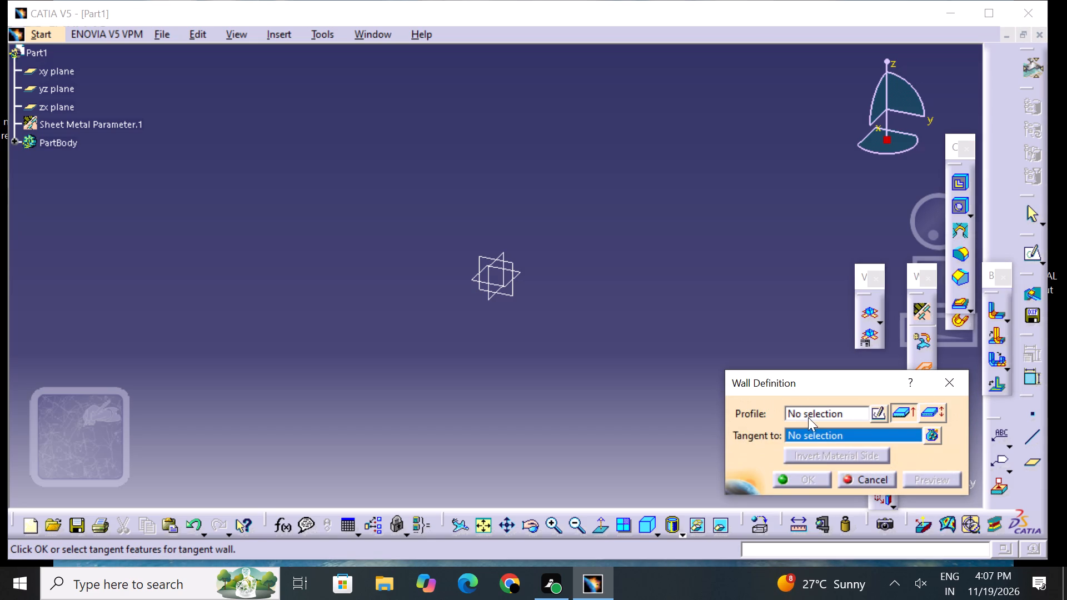
click(878, 414)
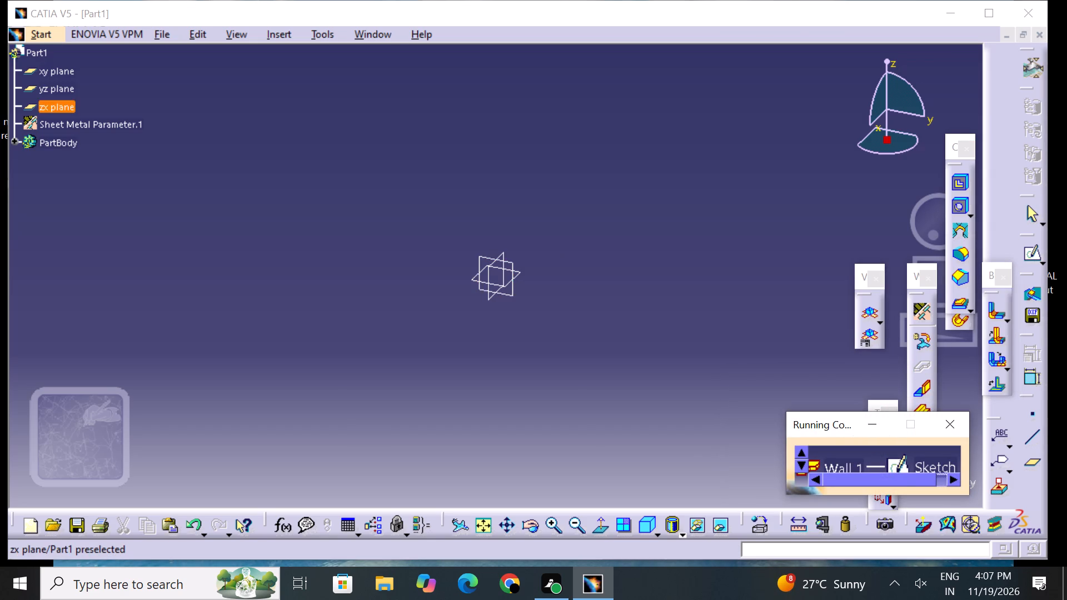
click(520, 270)
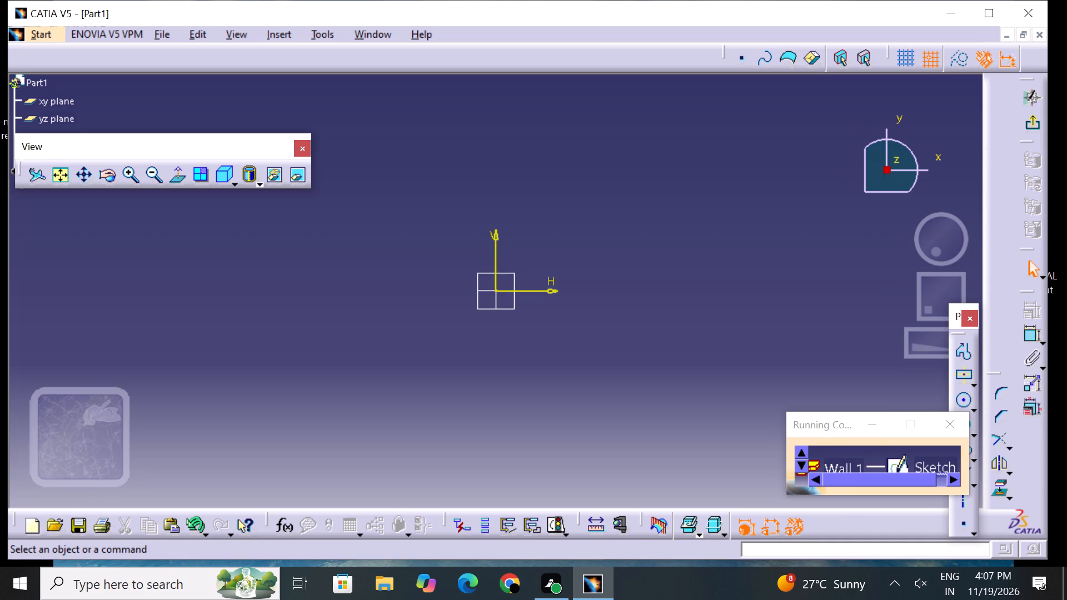
click(875, 425)
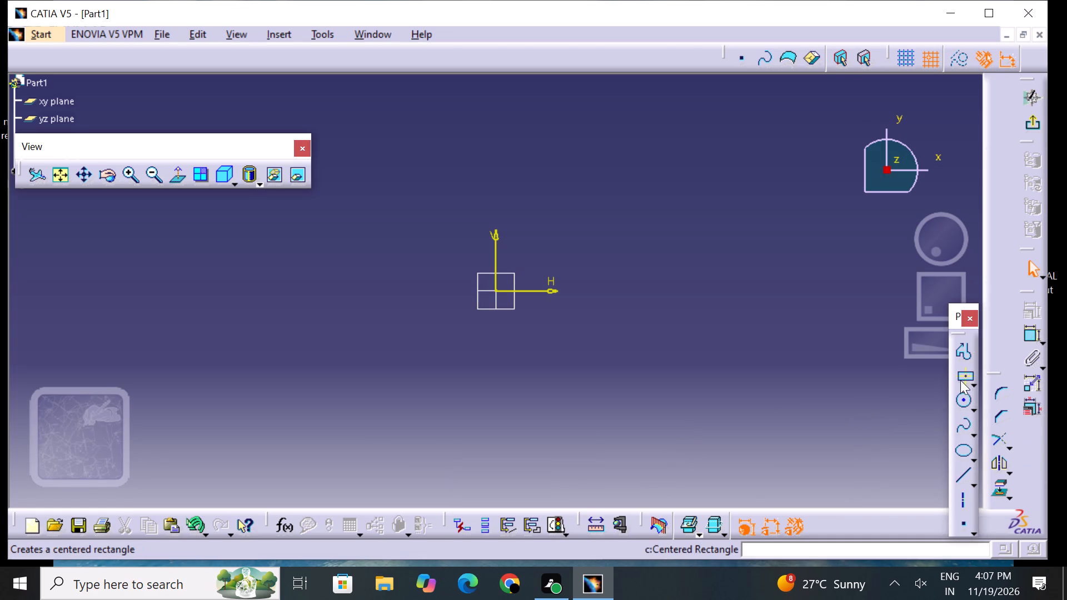
Sketch a centered rectangle about 180 mm wide and 100 mm high on the sketch origin.
click(961, 380)
click(502, 296)
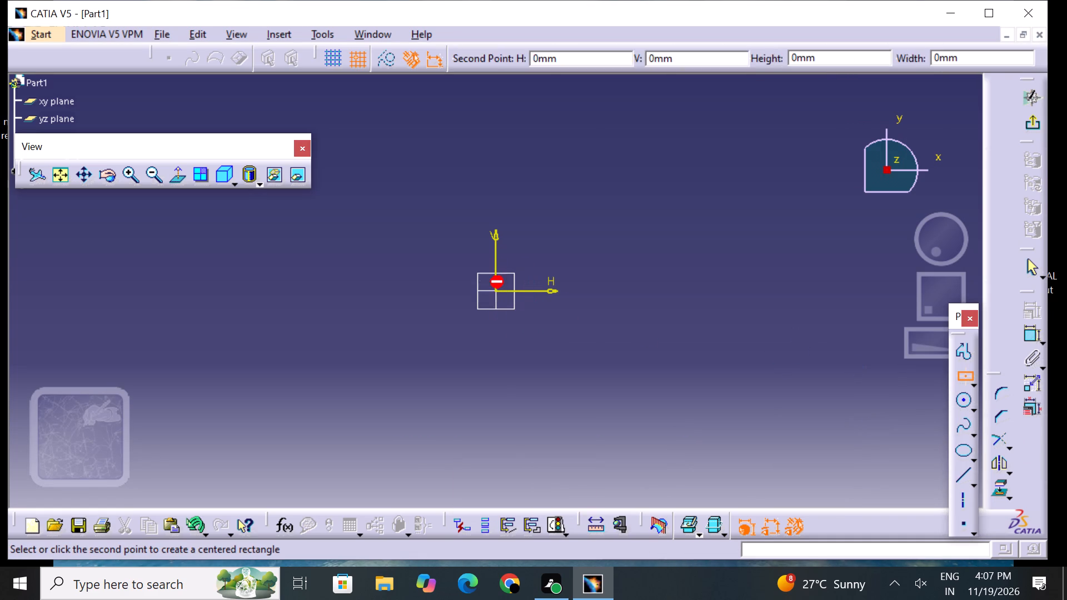
click(652, 198)
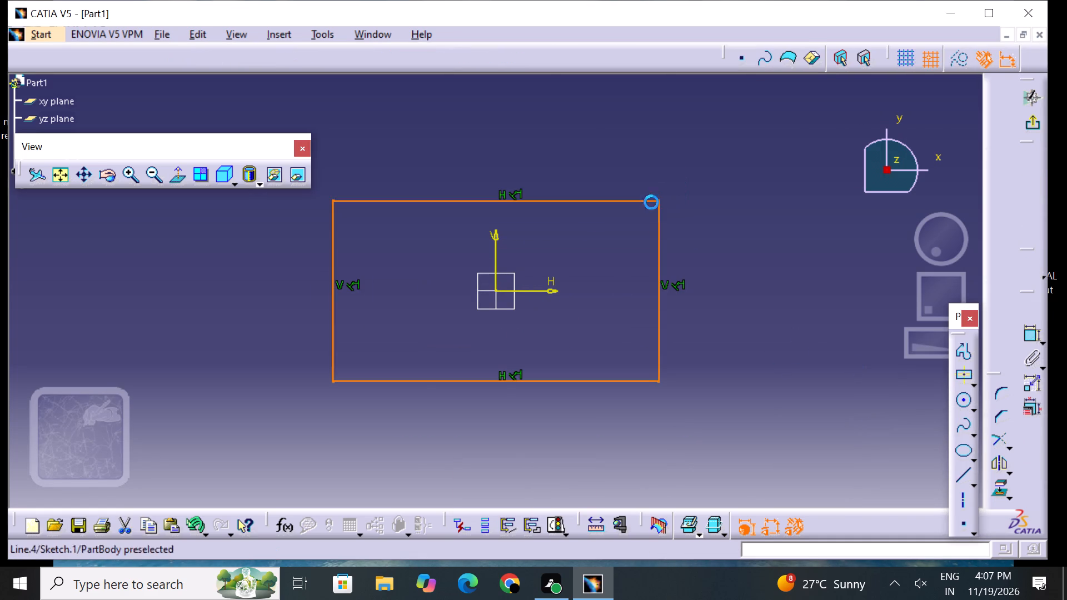
click(734, 291)
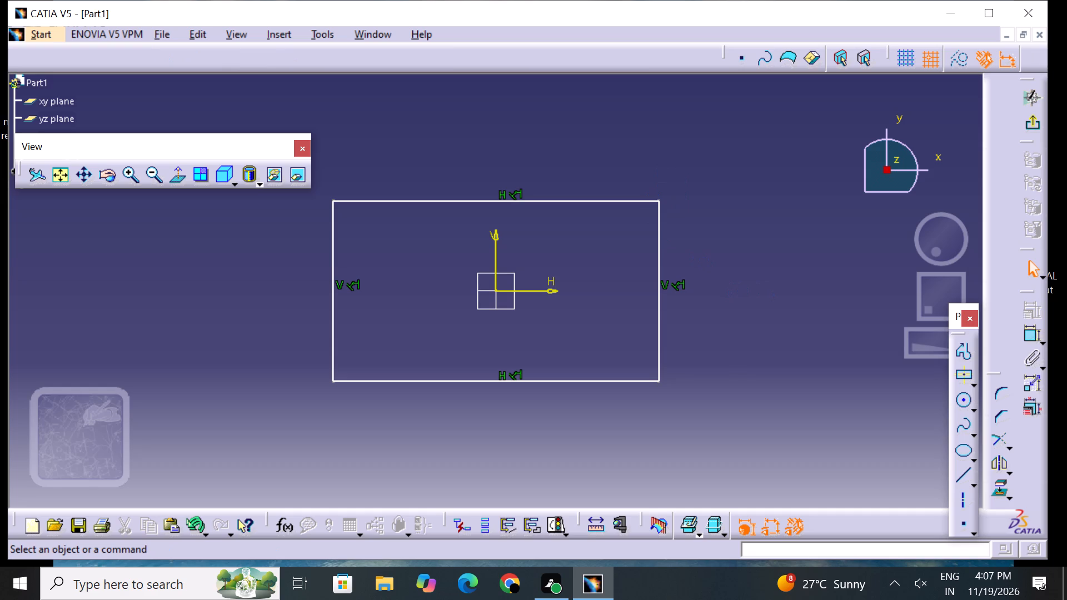
drag(1, 326, 0, 267)
click(0, 263)
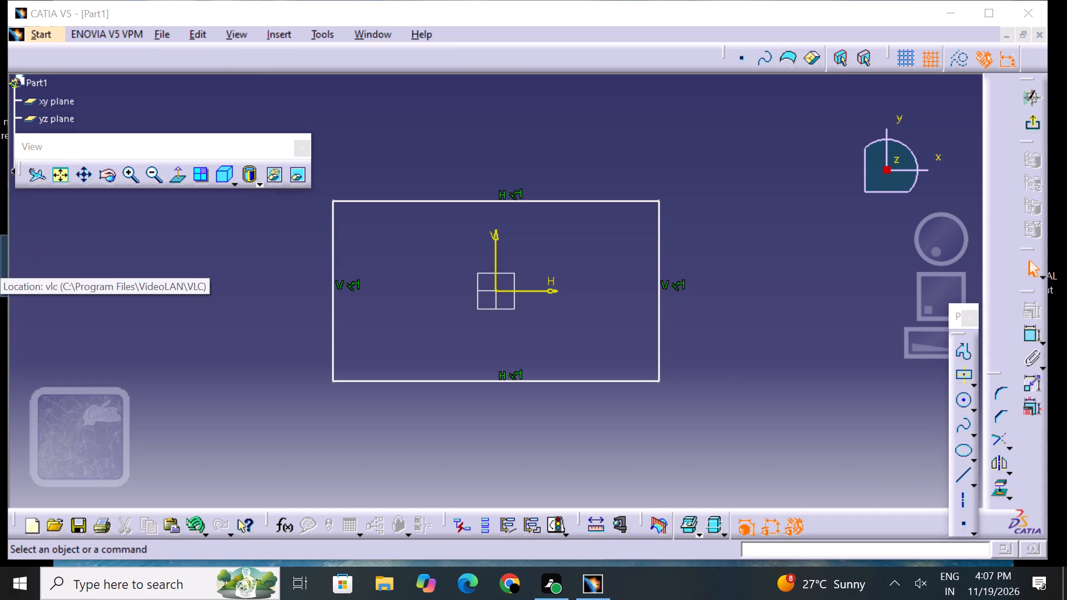
Dimension the rectangle's bottom edge and set its length to 230 mm.
click(1035, 340)
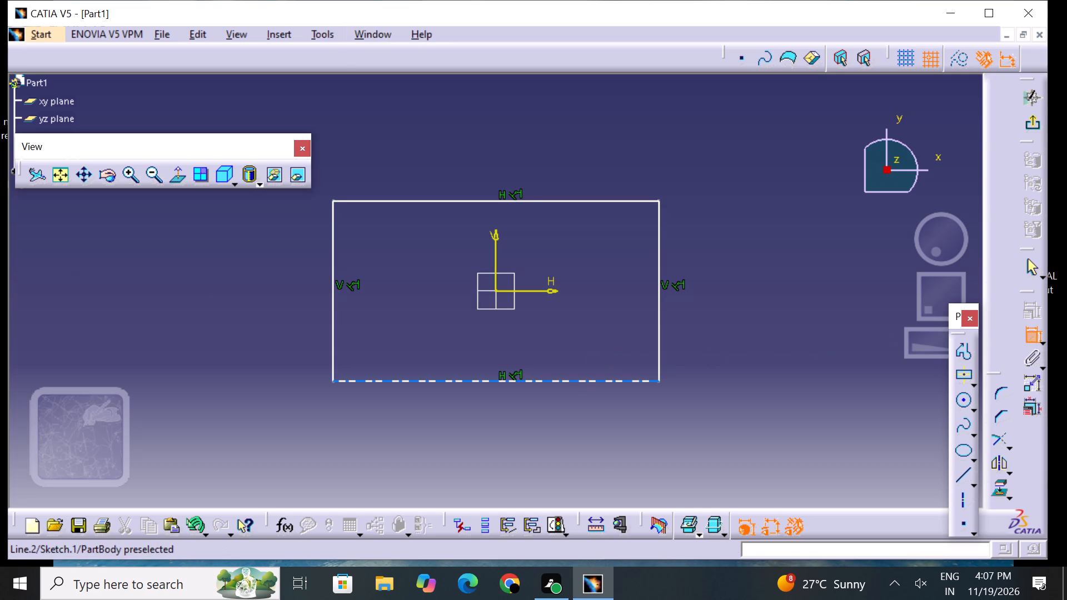
click(575, 382)
click(511, 411)
double_click(515, 411)
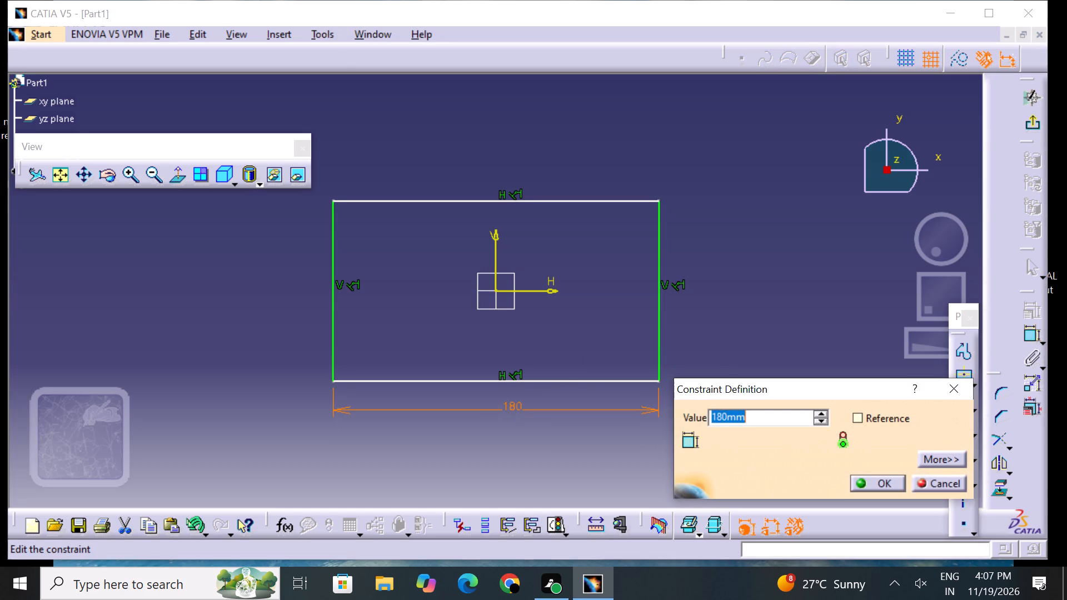
key(BackSpace)
text(230)
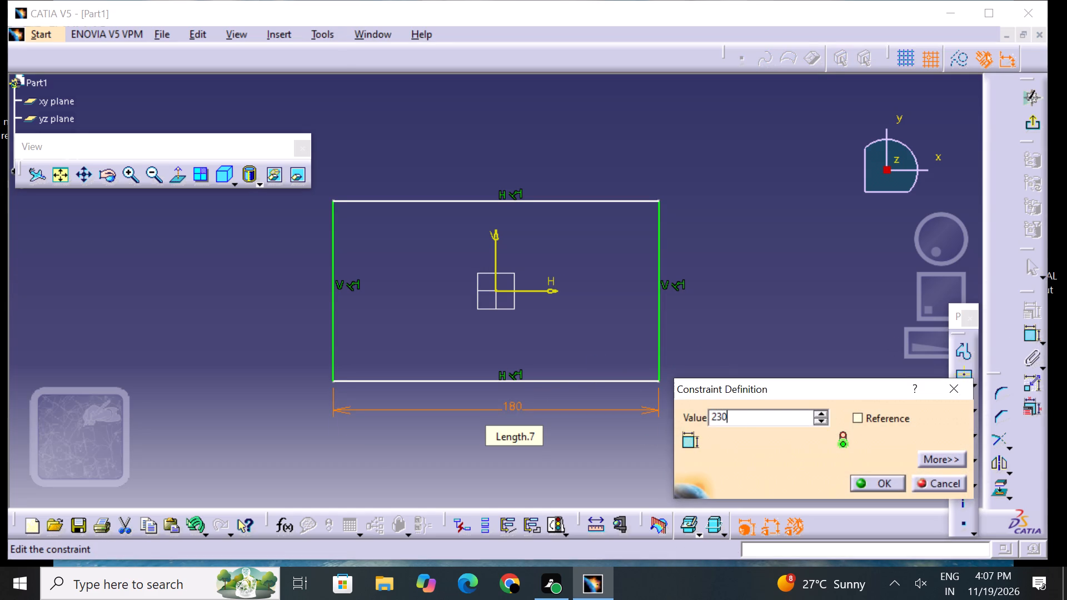
key(Return)
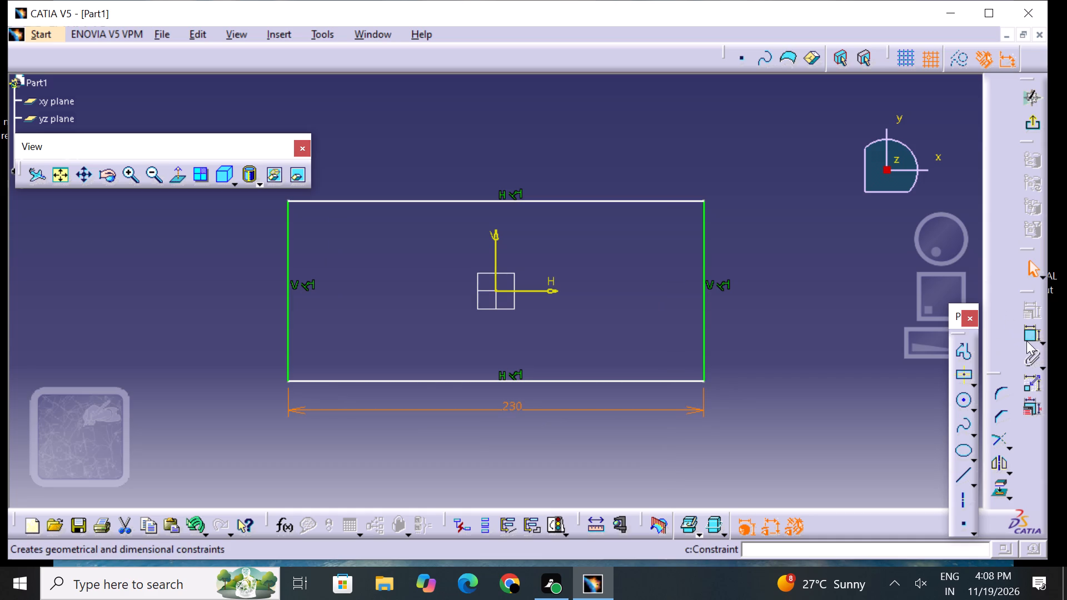
Dimension the rectangle's vertical side and set its height to 130 mm.
click(1026, 341)
click(702, 326)
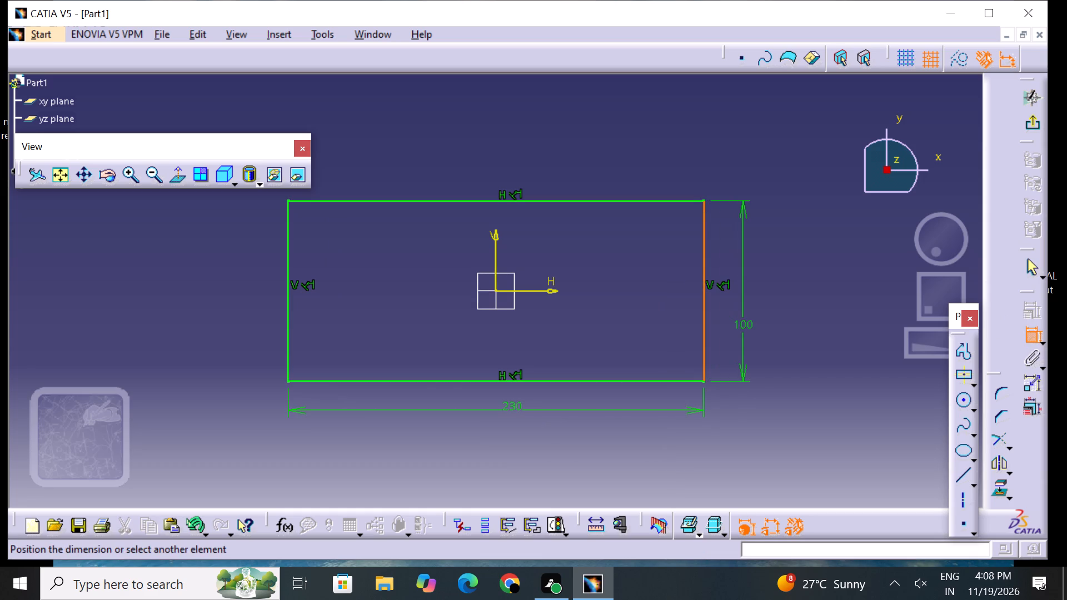
click(747, 327)
double_click(747, 327)
double_click(747, 327)
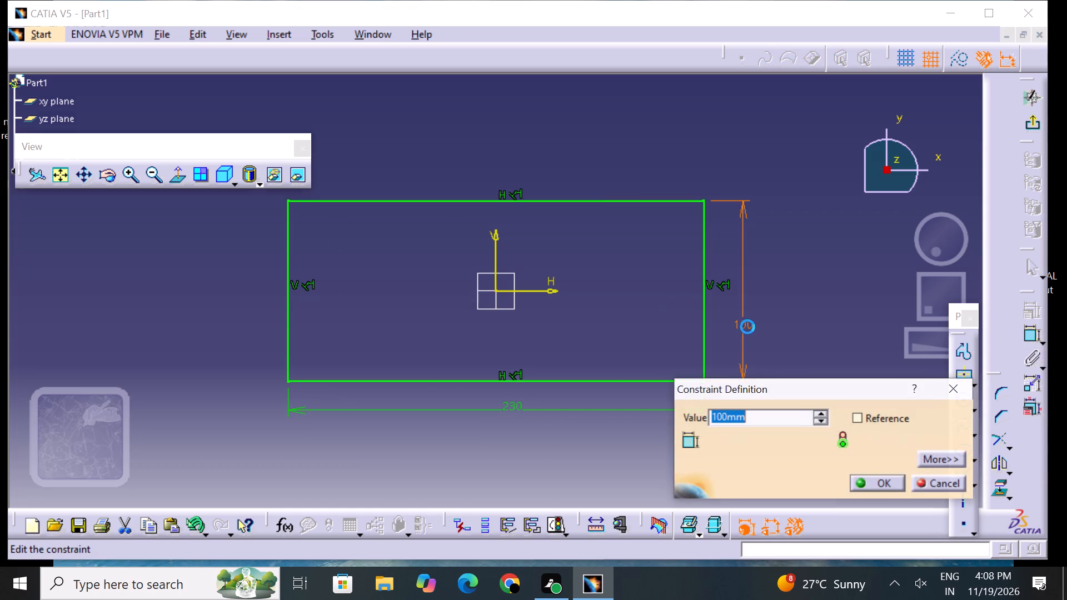
key(BackSpace)
text(130)
key(Return)
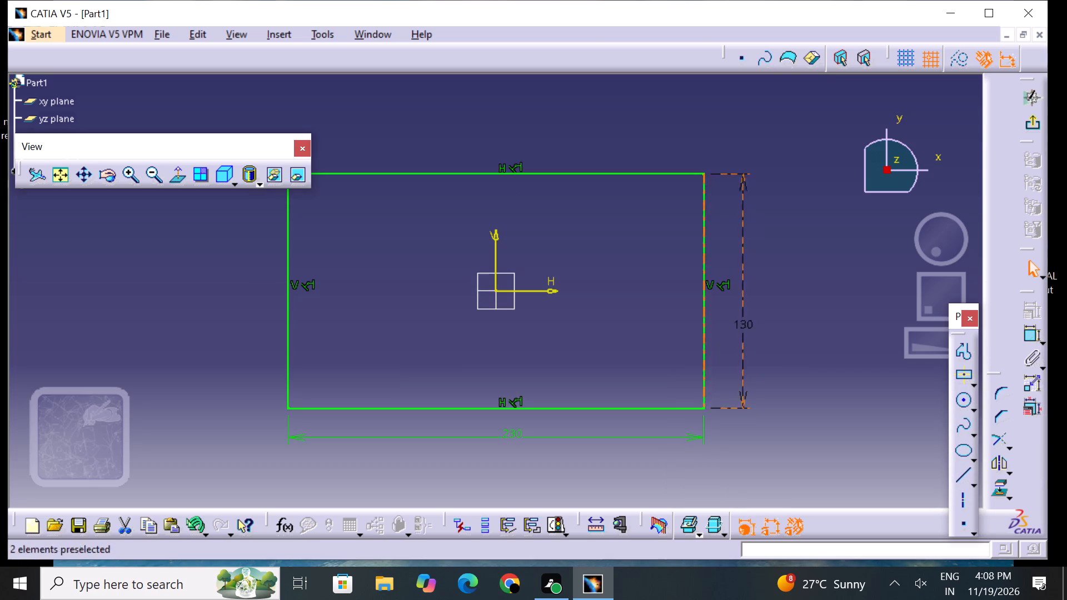
drag(777, 295, 754, 324)
Finish the profile sketch and create the base wall from it.
click(1036, 121)
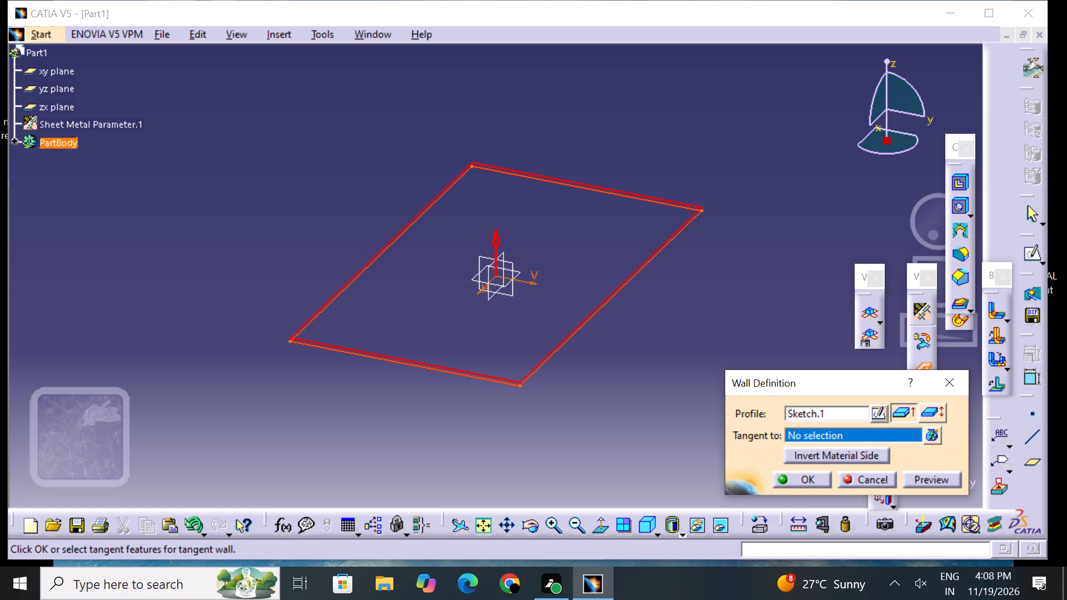
click(820, 482)
click(669, 407)
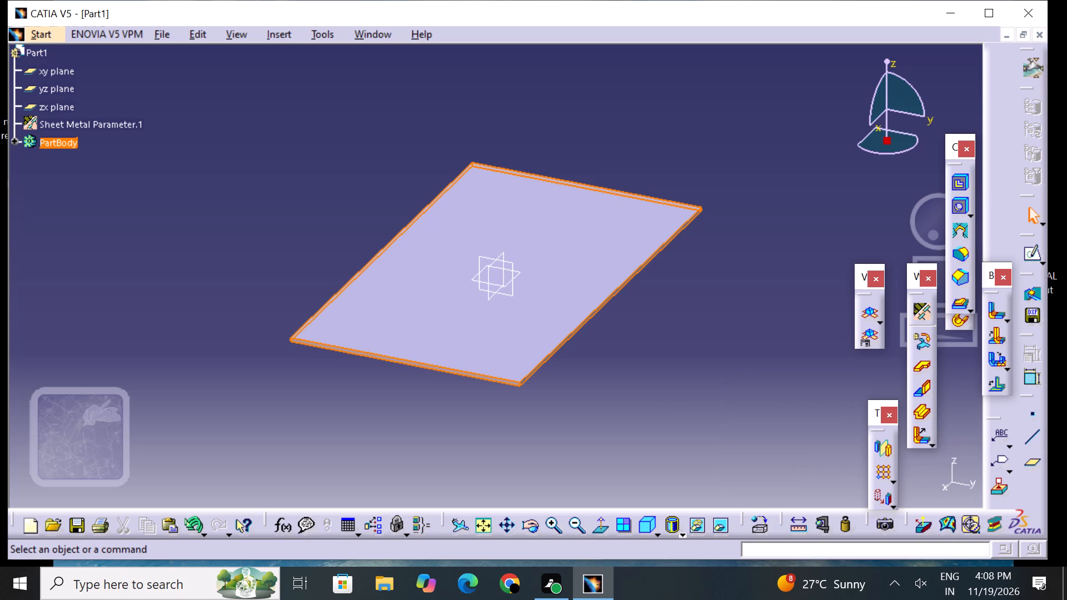
Define a wall on the base wall's short front edge, 30 mm high at 90 degrees, with its position reversed to point downward.
middle_drag(688, 371, 642, 351)
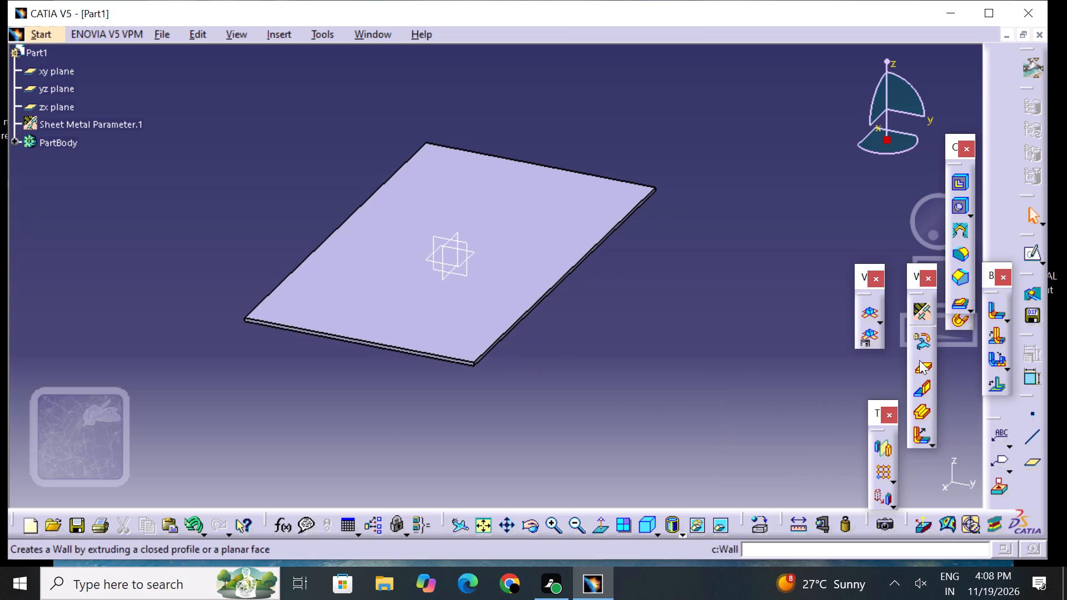
click(925, 388)
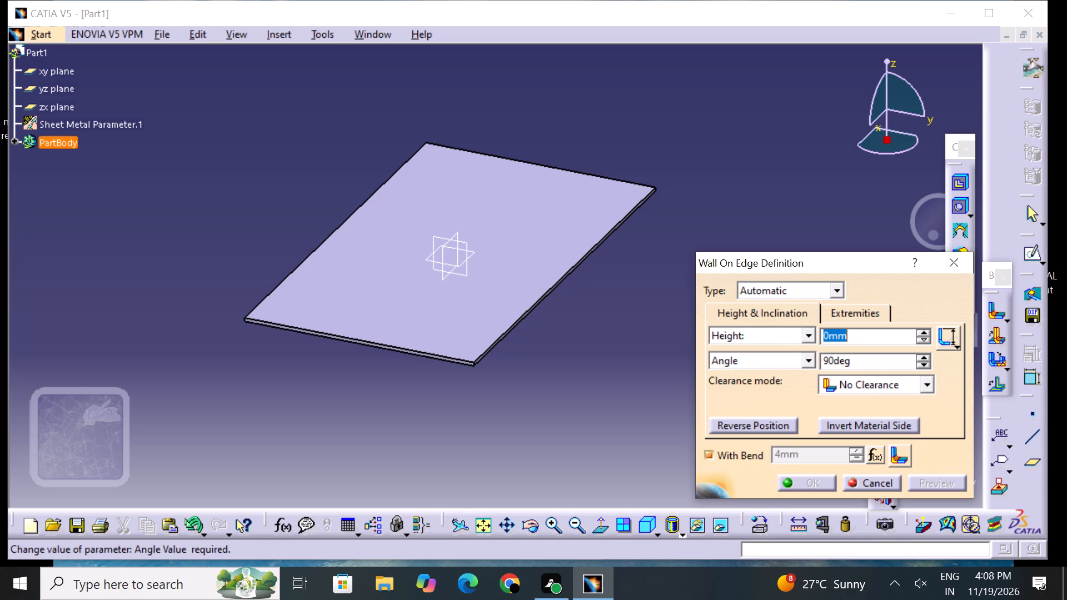
key(BackSpace)
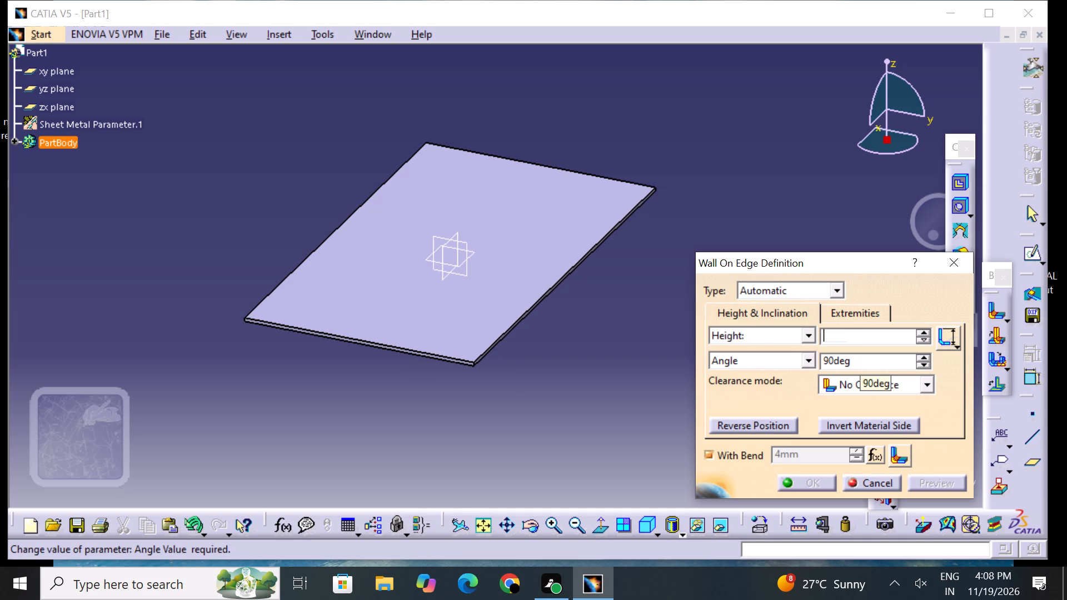
text(30)
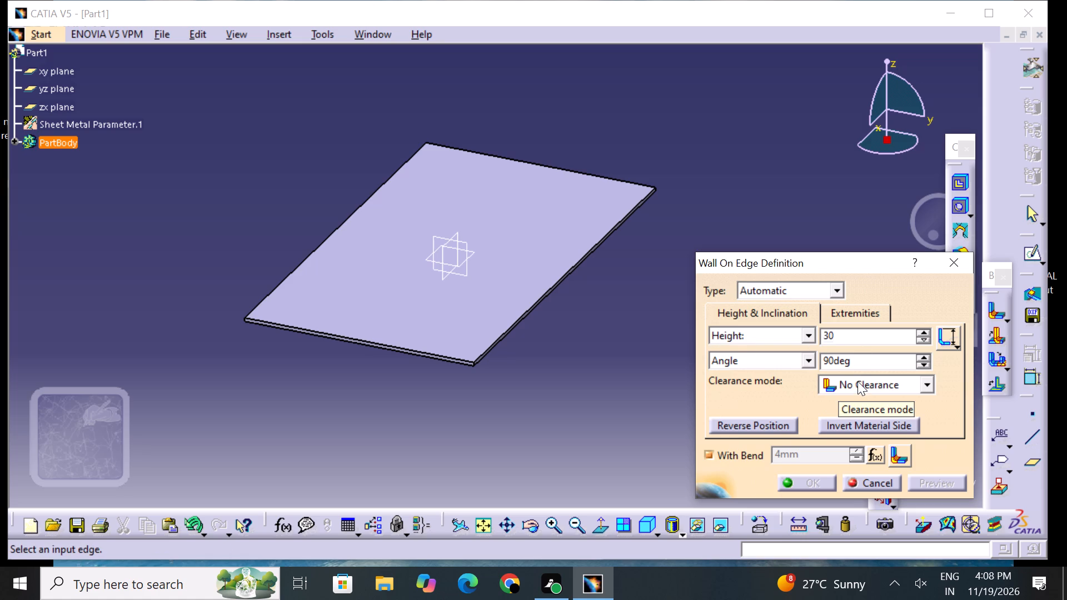
click(956, 341)
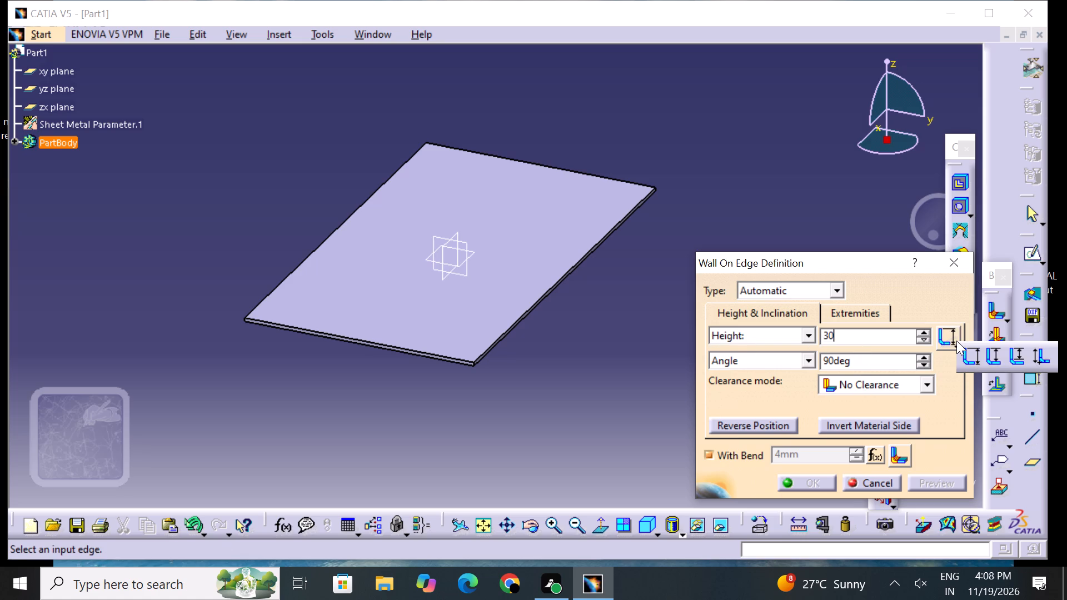
click(969, 363)
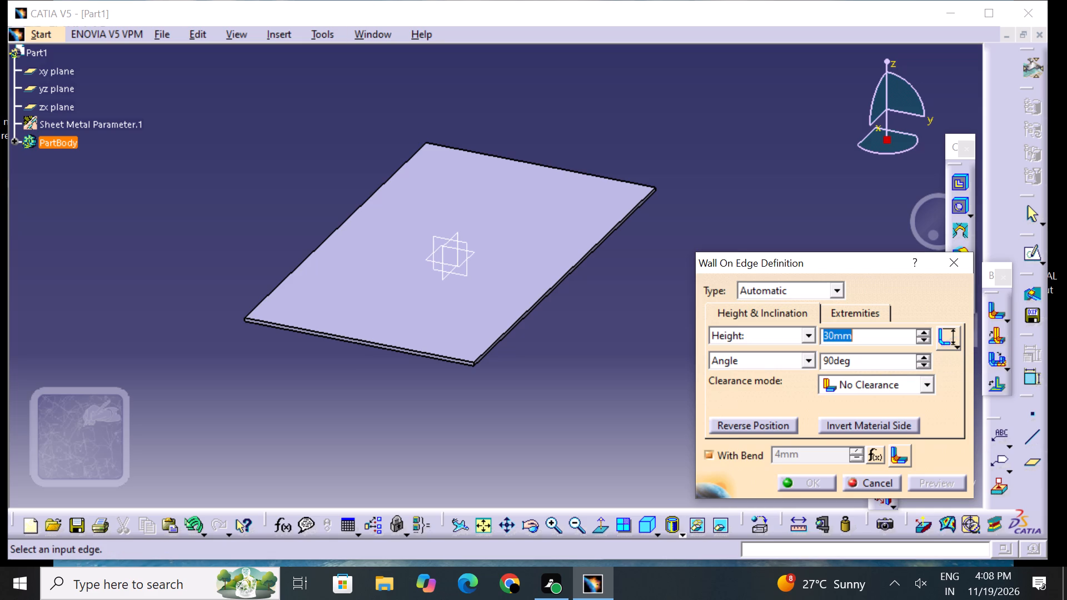
click(441, 359)
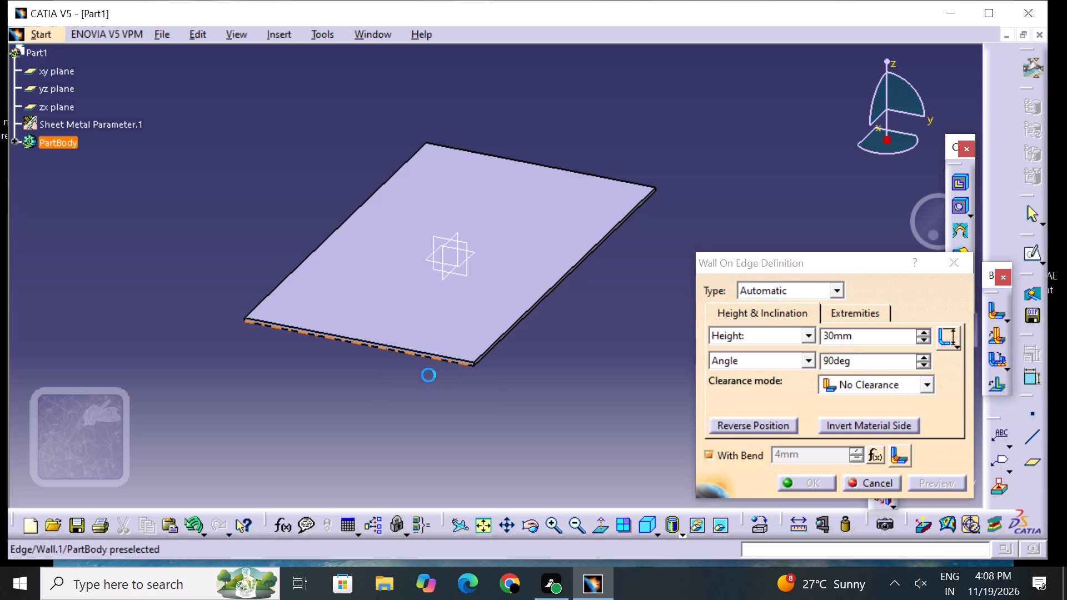
click(750, 424)
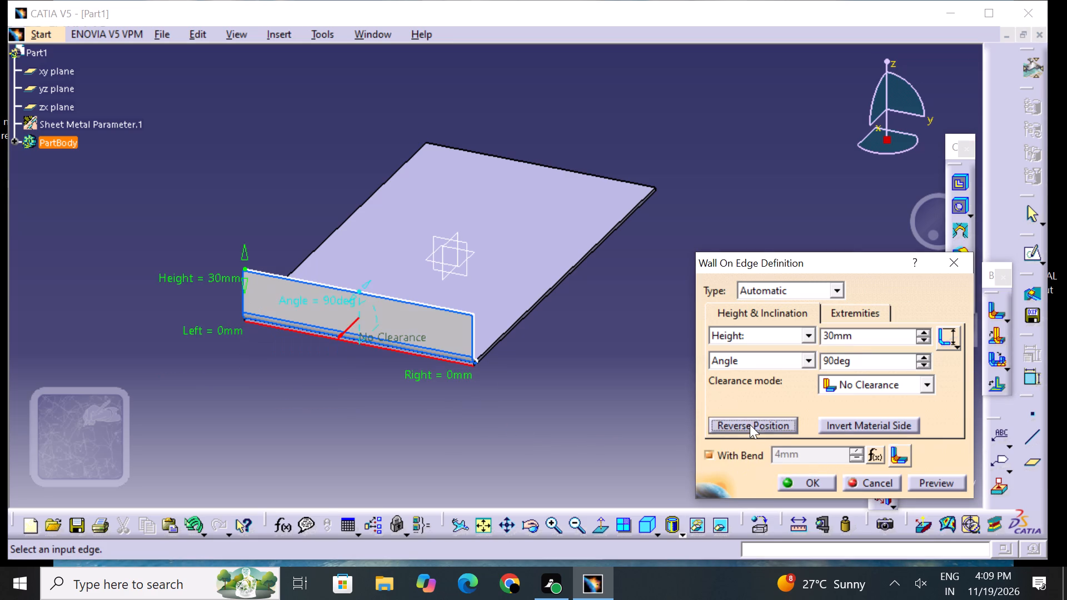
click(750, 424)
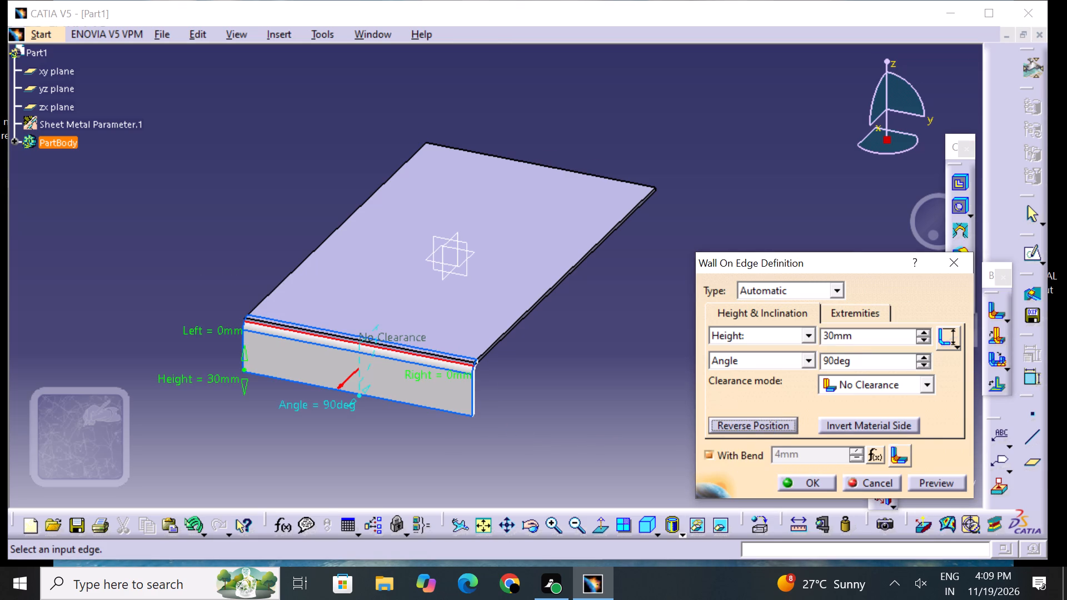
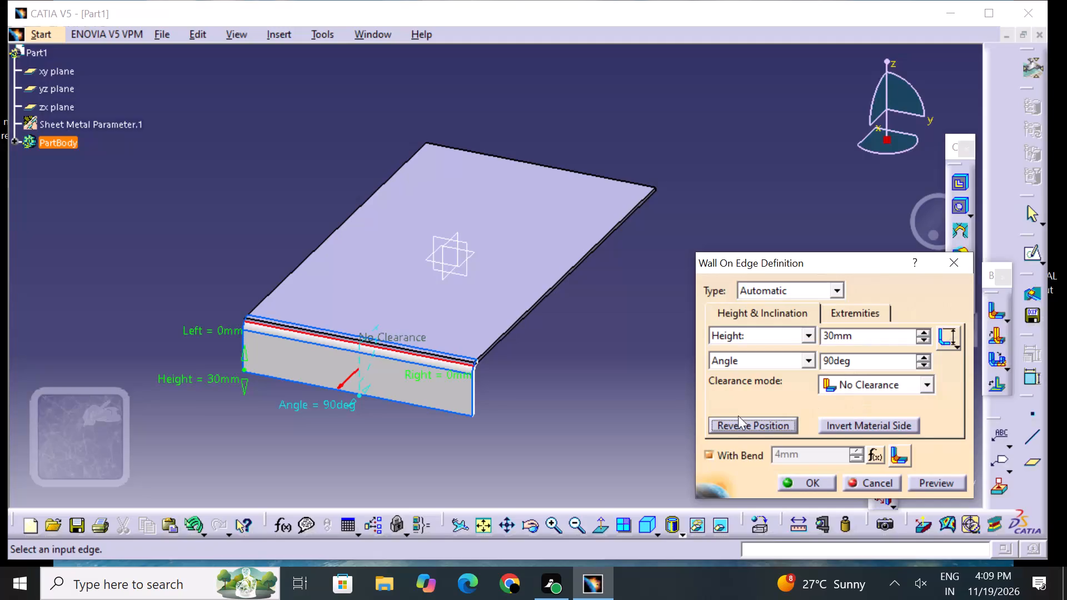
Reverse the short-edge wall's position so it points upward from the base wall.
click(742, 419)
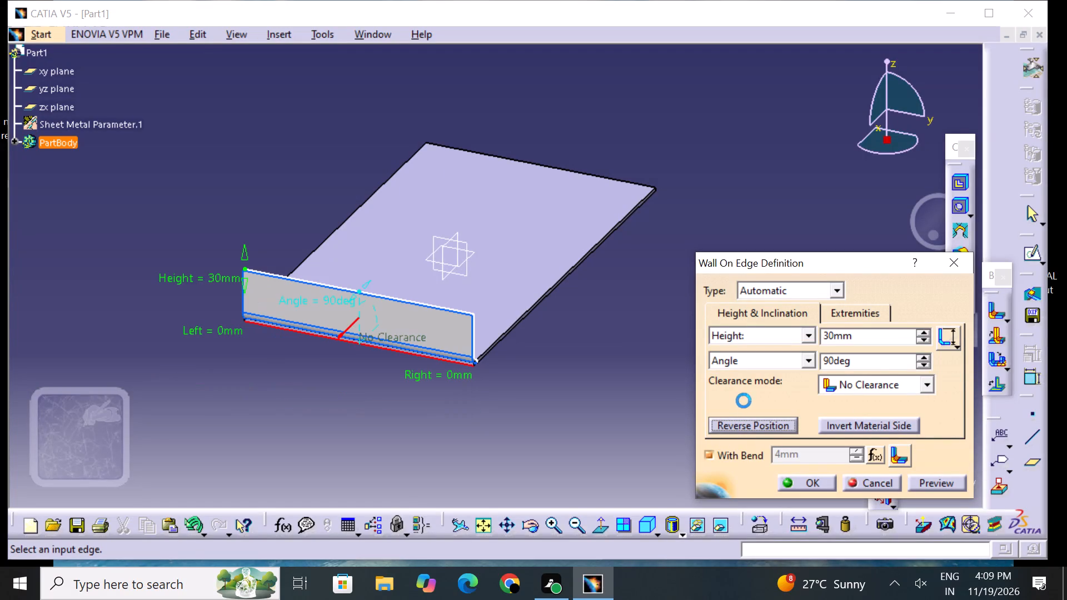
Add the base wall's two long edges and the opposite short edge to the 30 mm, 90-degree wall definition.
click(551, 527)
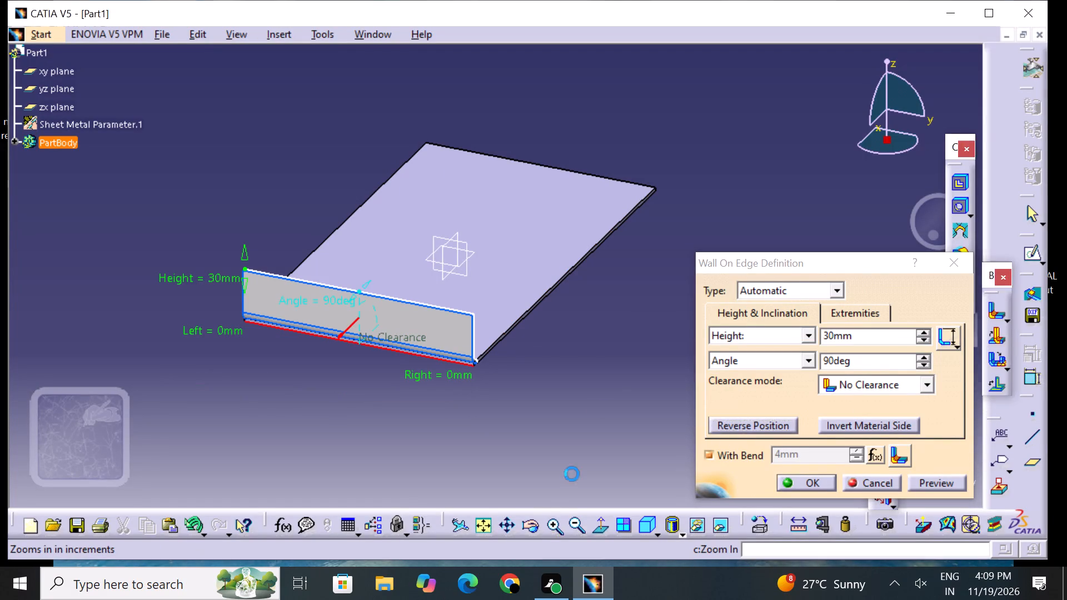
click(501, 370)
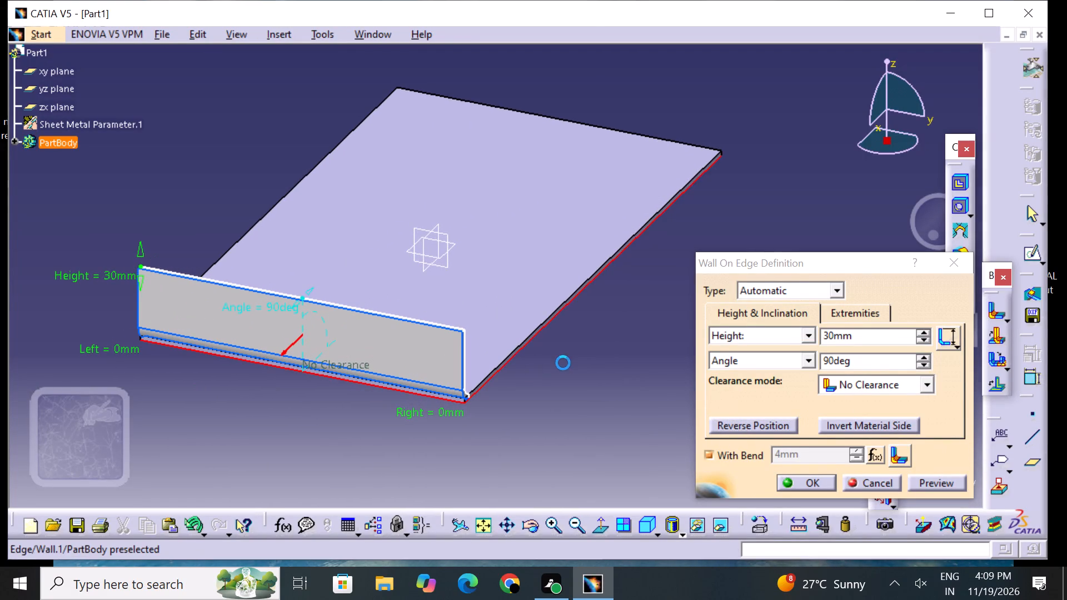
middle_drag(615, 318, 368, 336)
right_drag(615, 324, 368, 336)
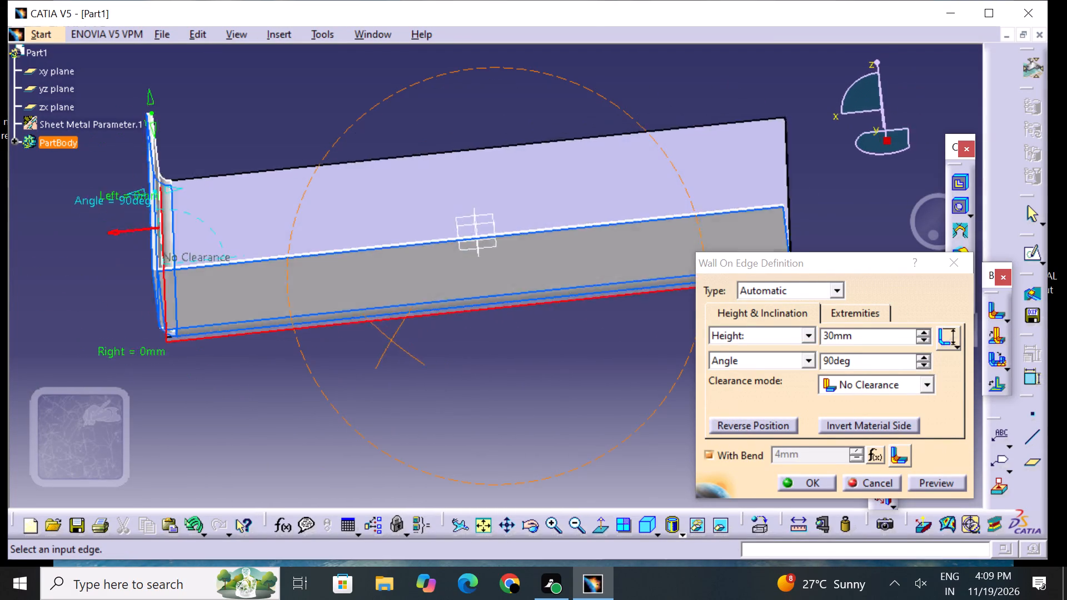
right_drag(368, 336, 312, 315)
middle_drag(368, 336, 312, 315)
middle_drag(566, 303, 331, 273)
right_drag(550, 303, 287, 272)
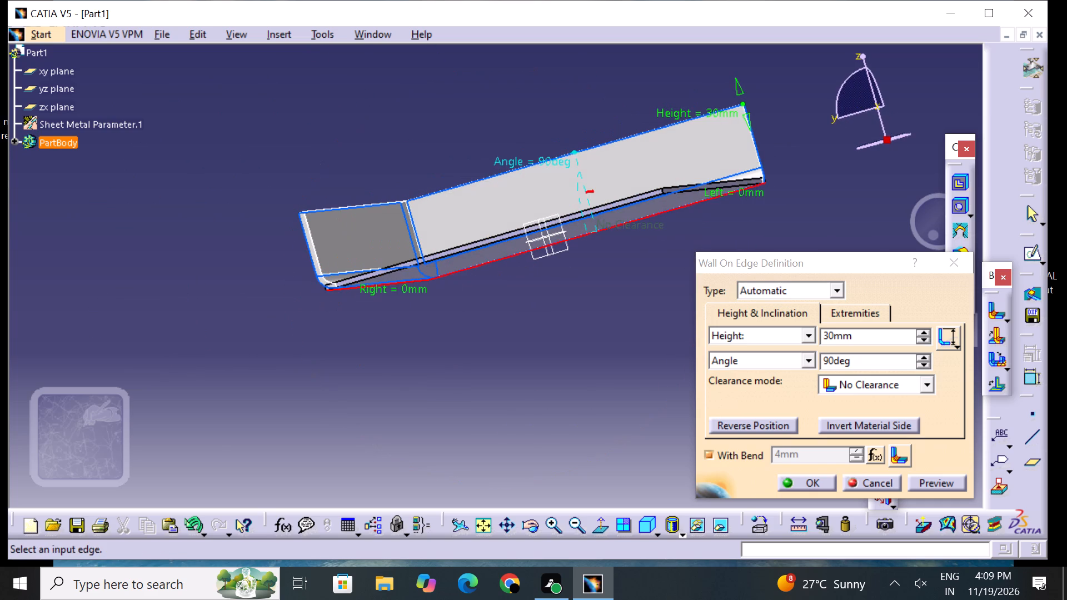
middle_drag(470, 191, 465, 274)
right_drag(470, 191, 465, 274)
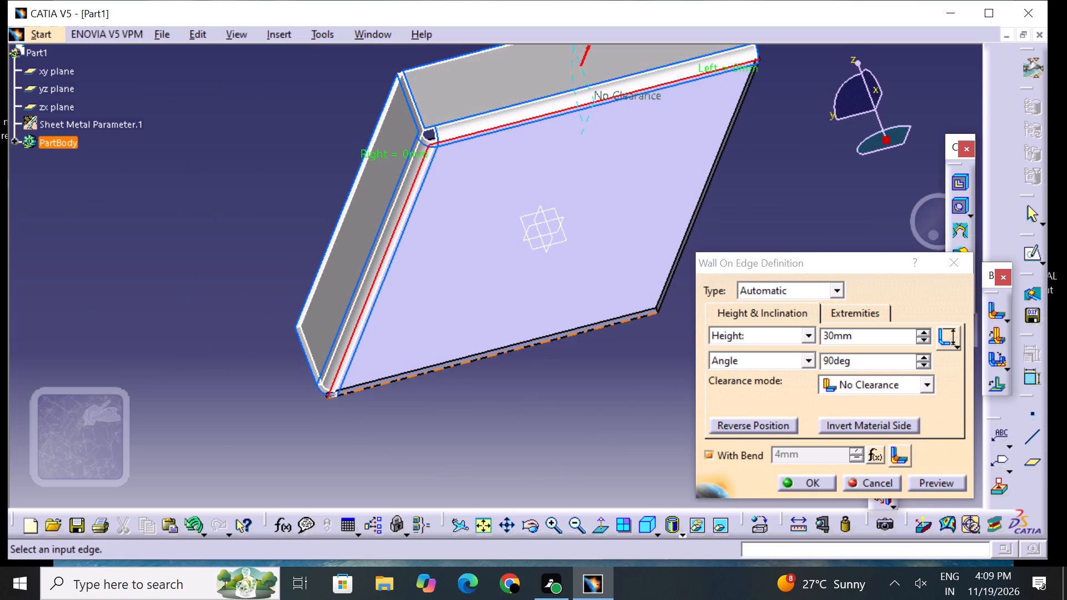
click(505, 352)
middle_drag(566, 357, 498, 374)
right_drag(562, 364, 498, 374)
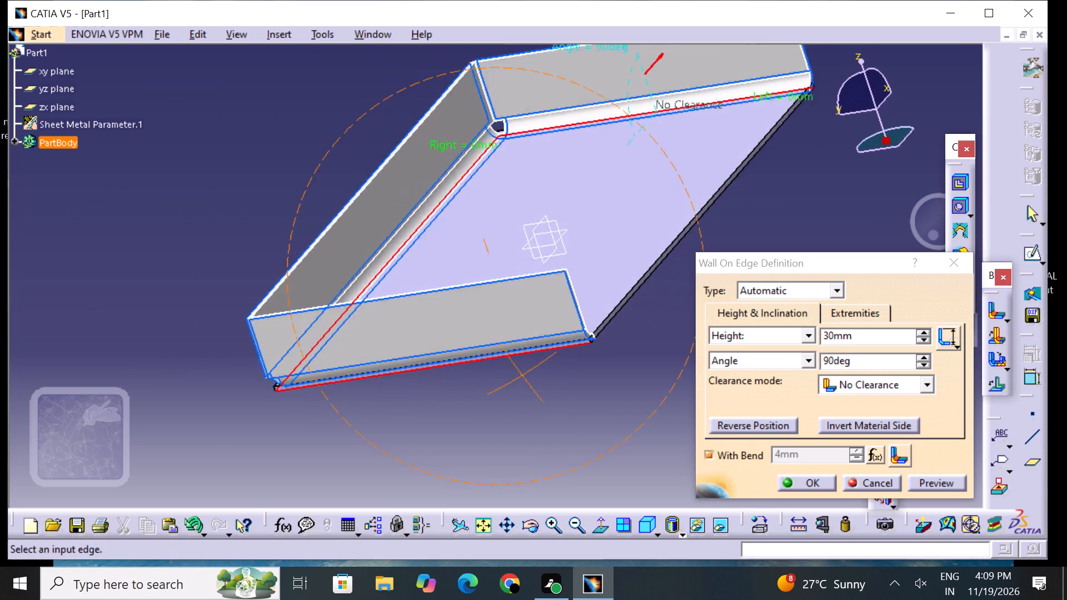
middle_drag(498, 374, 388, 359)
right_drag(498, 374, 376, 359)
click(508, 297)
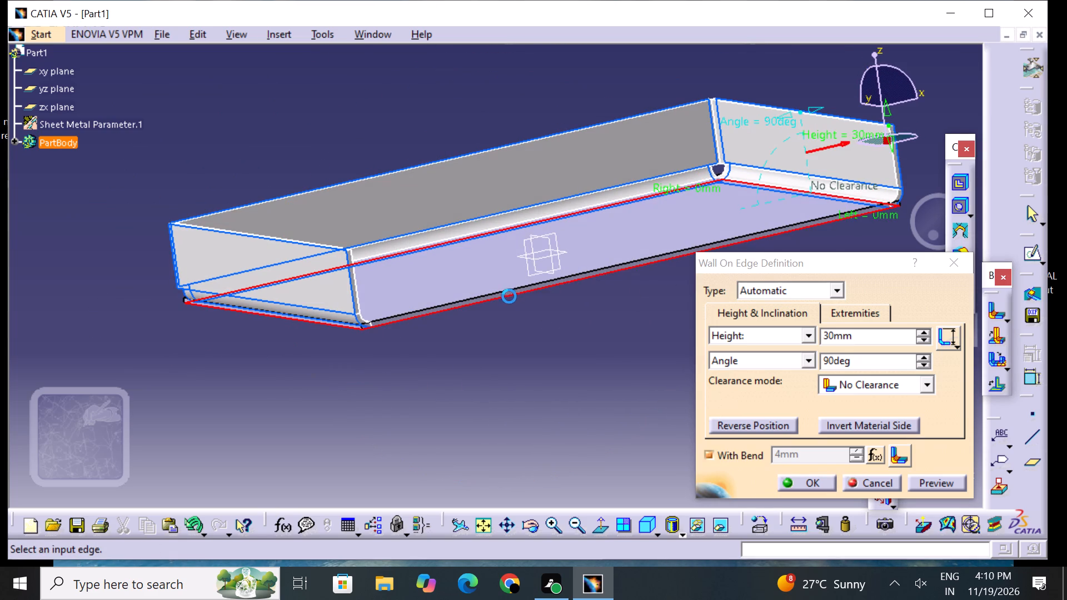
Examine the preview of the four edge walls, closely checking a corner where a short wall meets a long wall.
middle_drag(410, 371, 466, 352)
right_drag(410, 371, 466, 352)
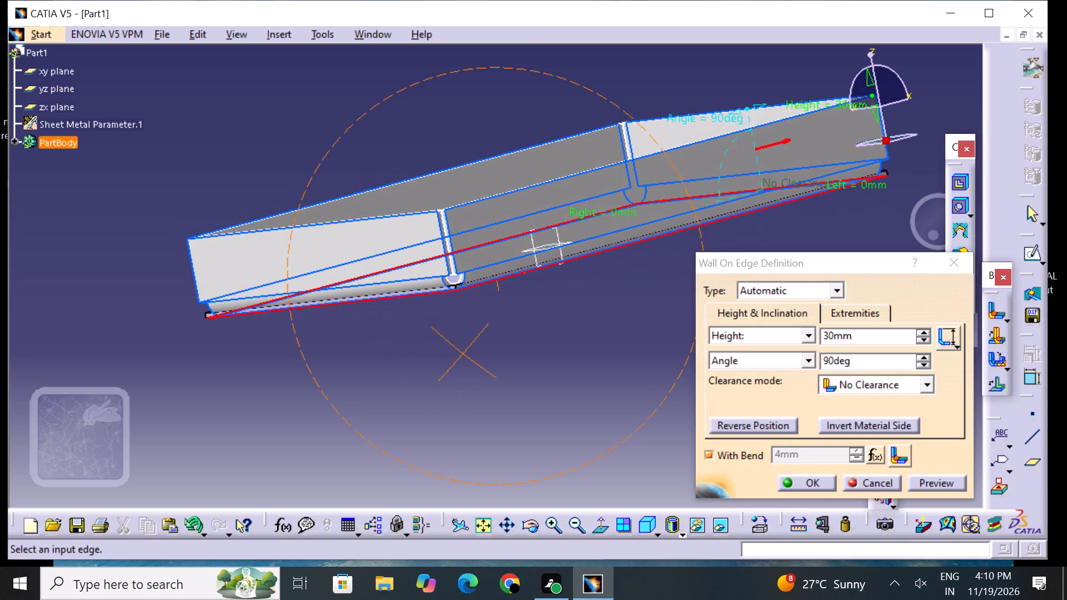
right_drag(466, 352, 466, 352)
middle_drag(466, 352, 466, 352)
middle_drag(491, 354, 513, 434)
right_drag(504, 382, 513, 434)
middle_drag(496, 431, 474, 392)
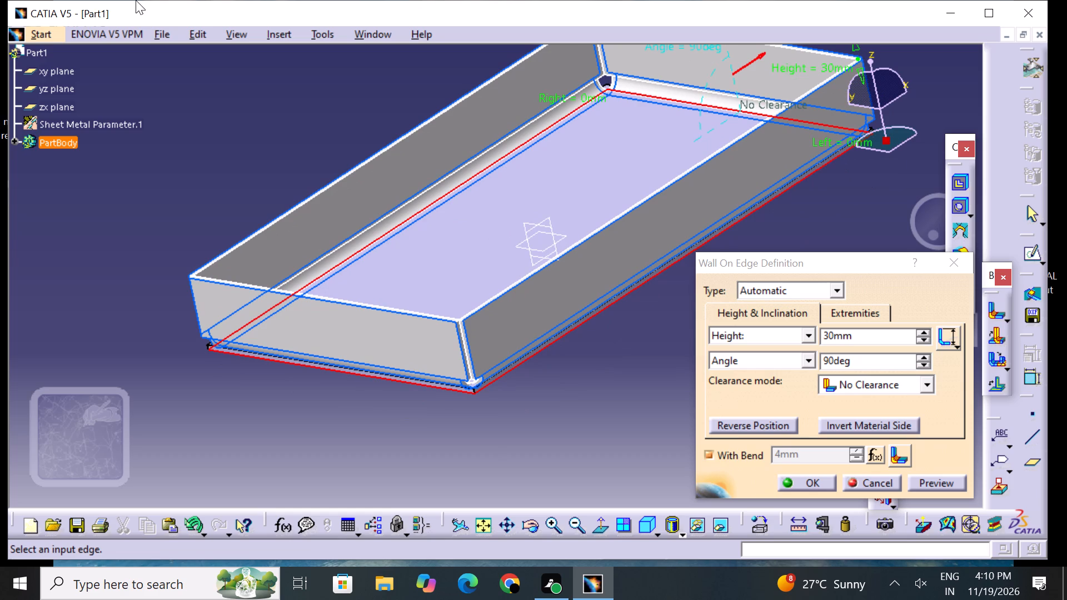
click(516, 362)
click(666, 228)
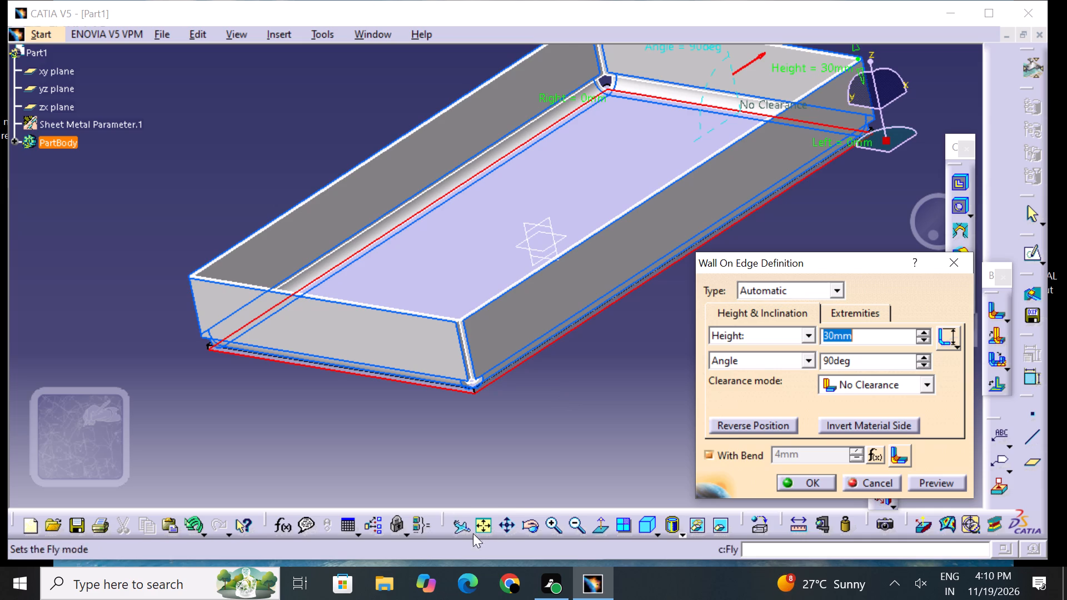
double_click(549, 522)
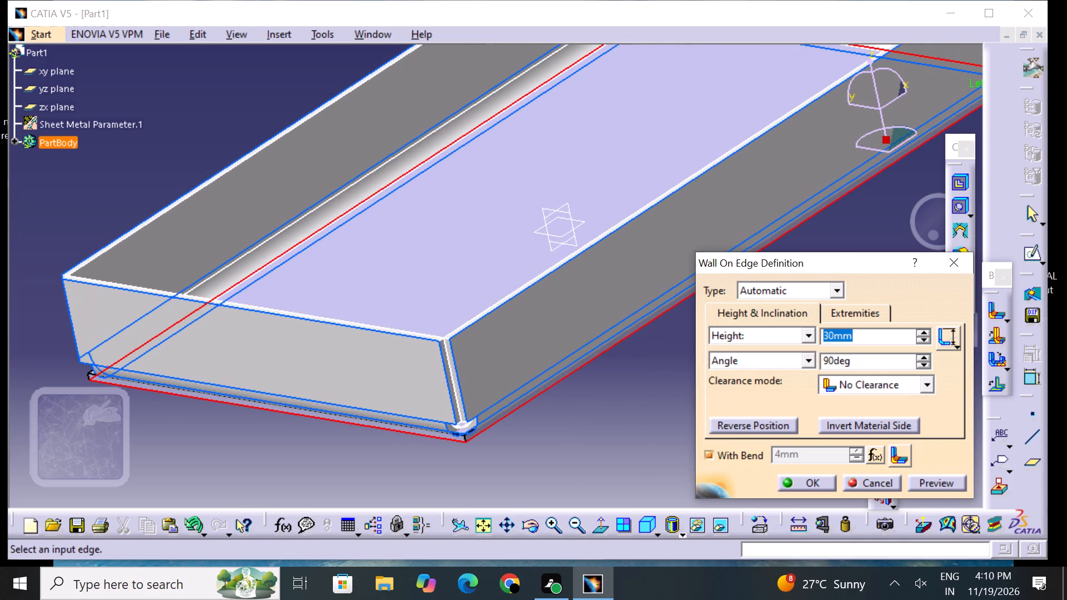
middle_drag(503, 466, 497, 418)
click(558, 529)
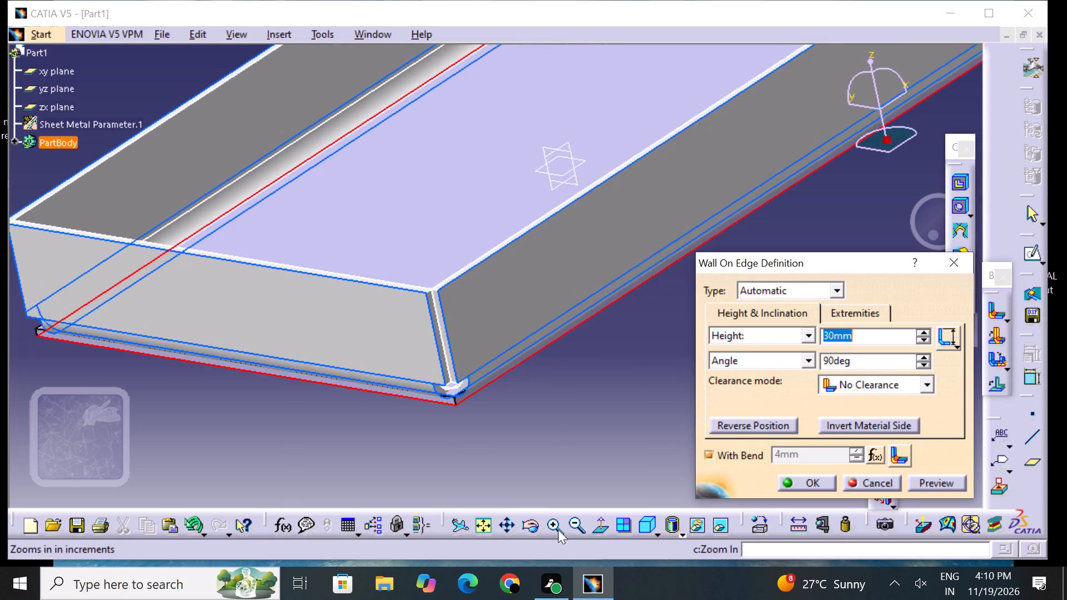
middle_drag(542, 394, 473, 421)
right_drag(542, 394, 474, 420)
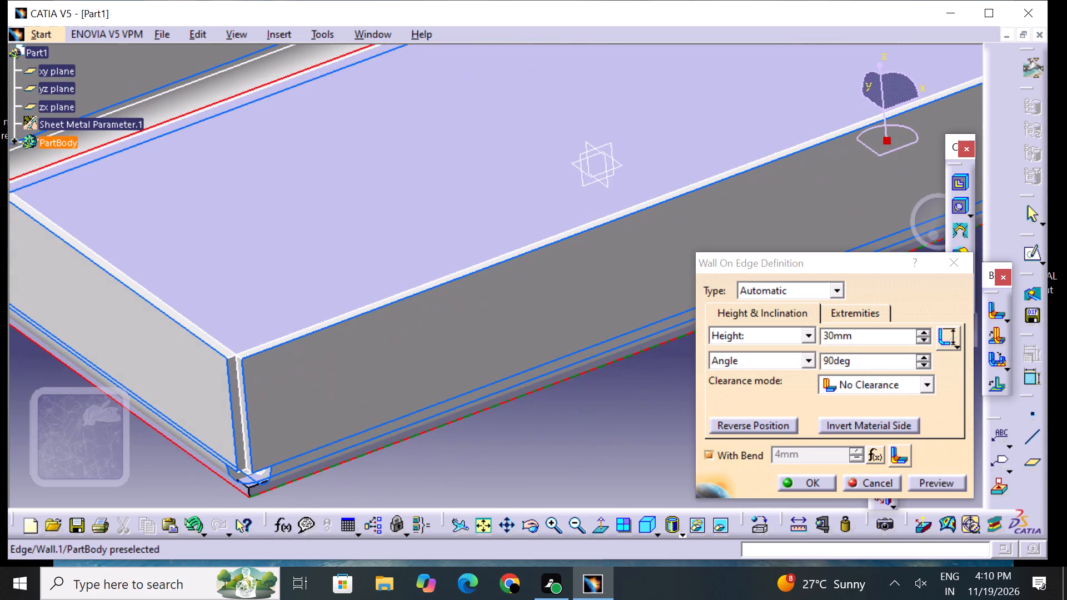
middle_drag(476, 409, 496, 342)
middle_drag(429, 427, 447, 423)
right_drag(438, 427, 447, 423)
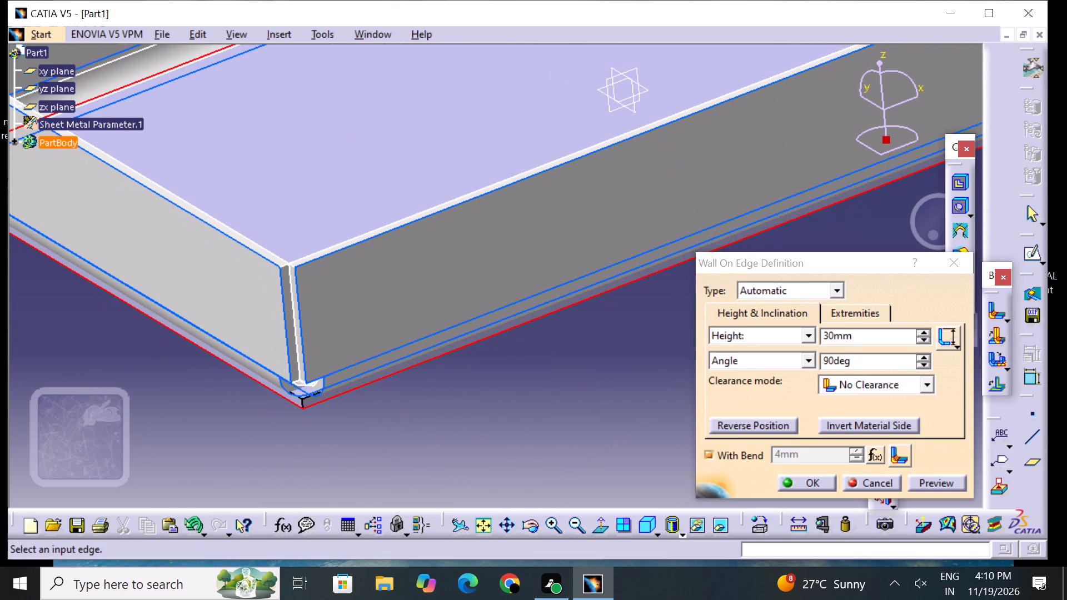
middle_drag(284, 431, 301, 332)
right_drag(284, 432, 301, 332)
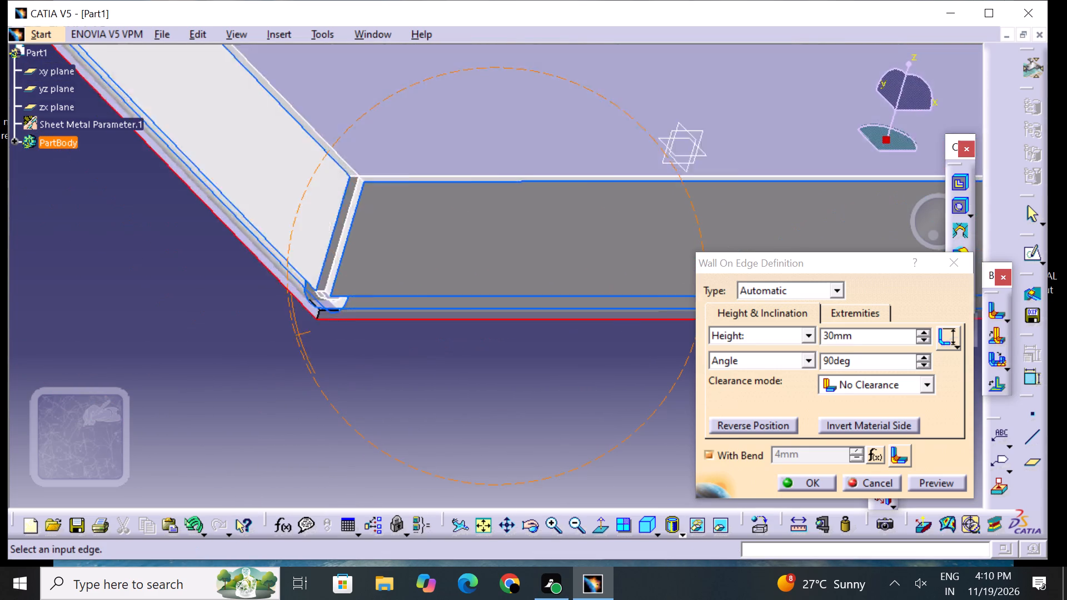
middle_drag(301, 332, 307, 324)
right_drag(301, 332, 308, 324)
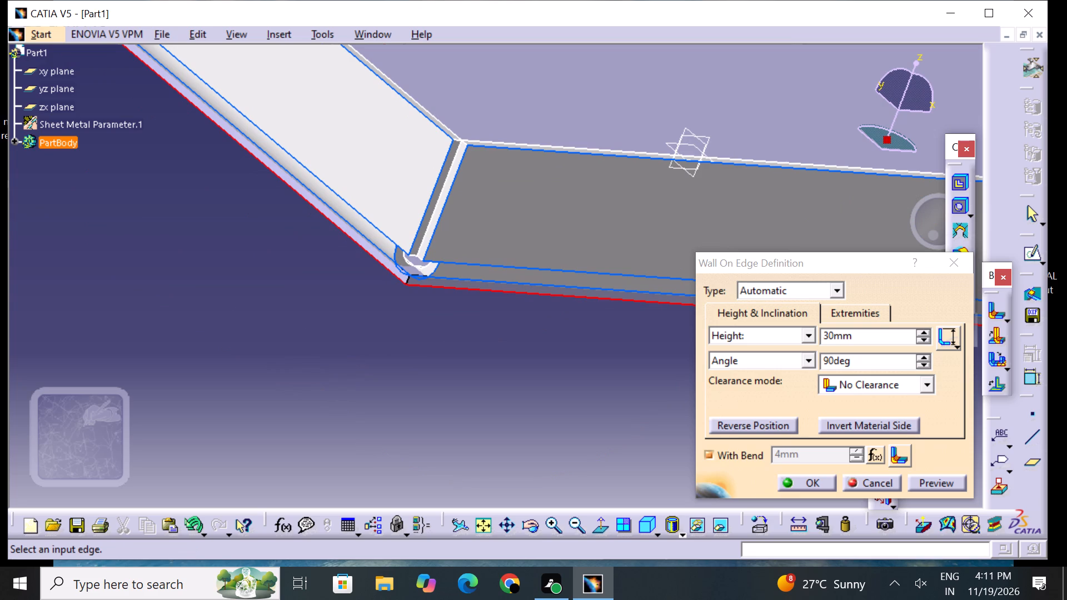
click(557, 522)
click(551, 527)
drag(552, 514, 556, 502)
click(569, 349)
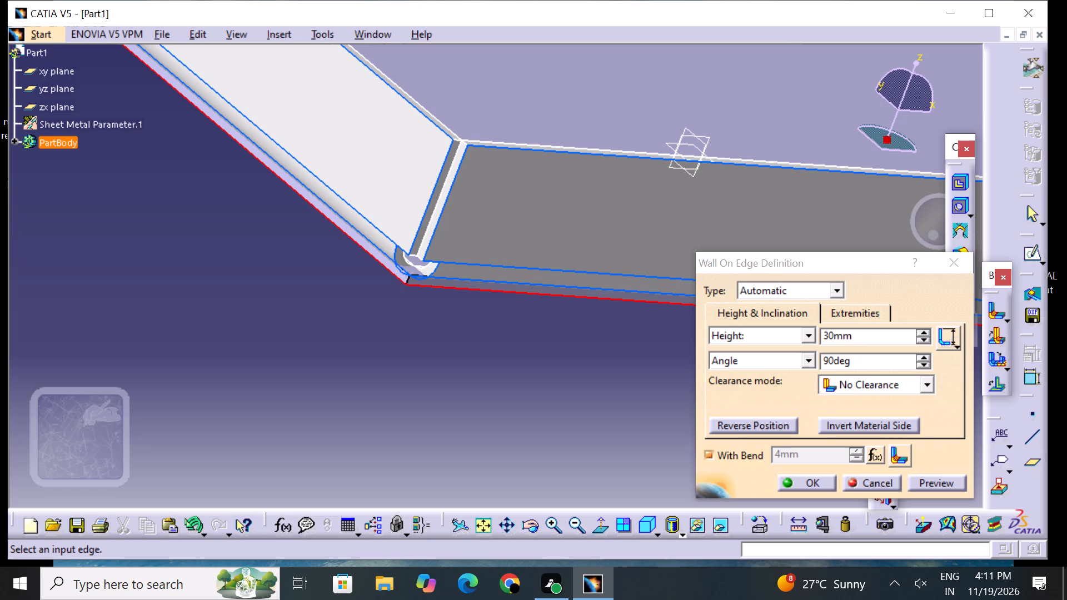
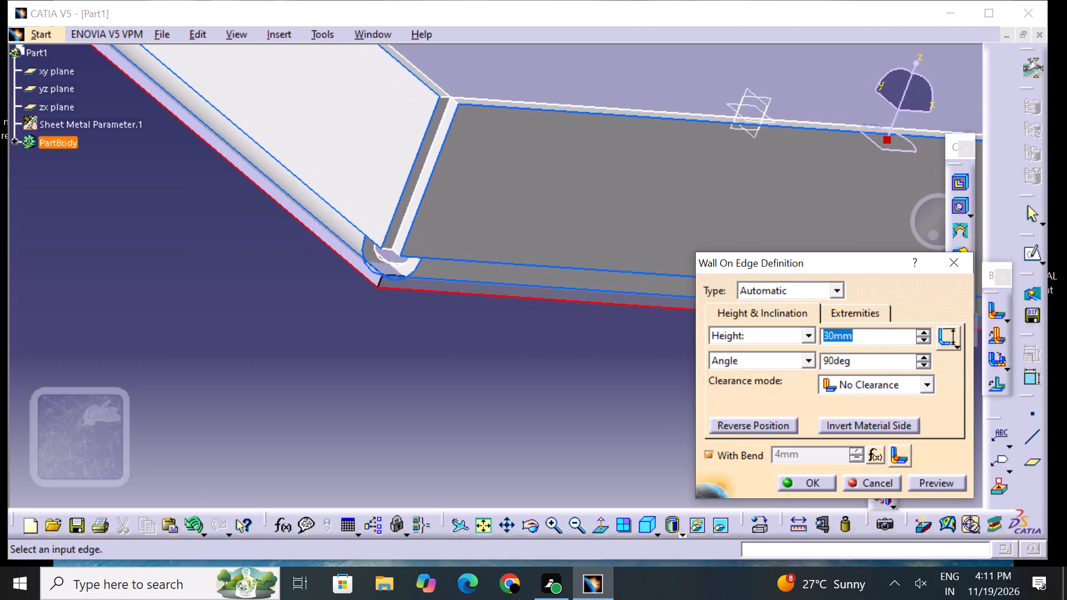
Examine the wall preview up close at a base corner, checking how the short and long walls meet at their bends.
middle_drag(502, 393, 466, 462)
right_drag(490, 429, 466, 462)
middle_drag(473, 431, 533, 298)
scroll(525, 320, up, 1)
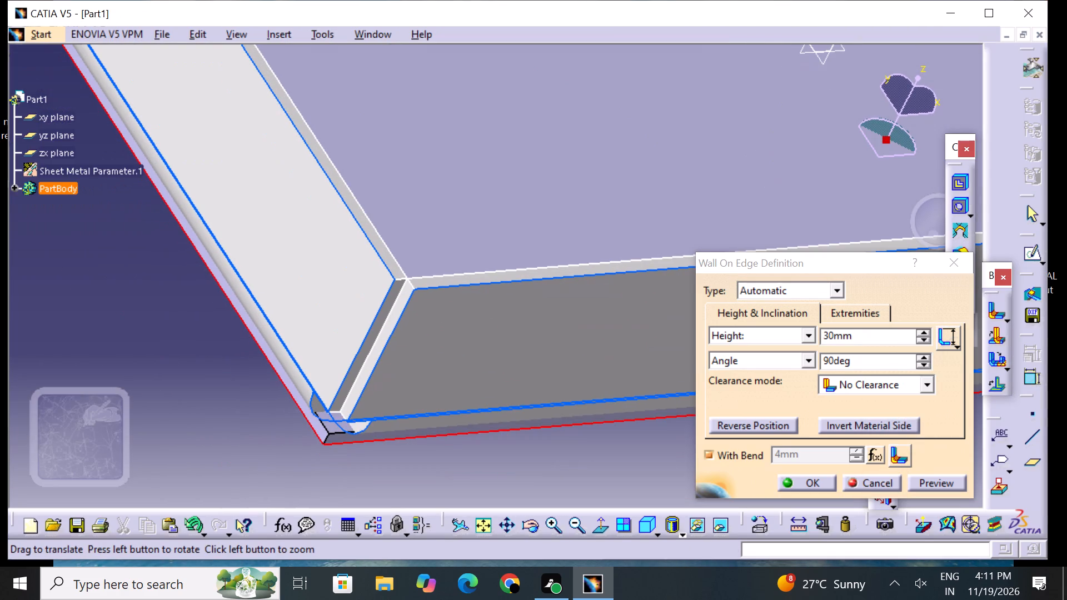
click(555, 528)
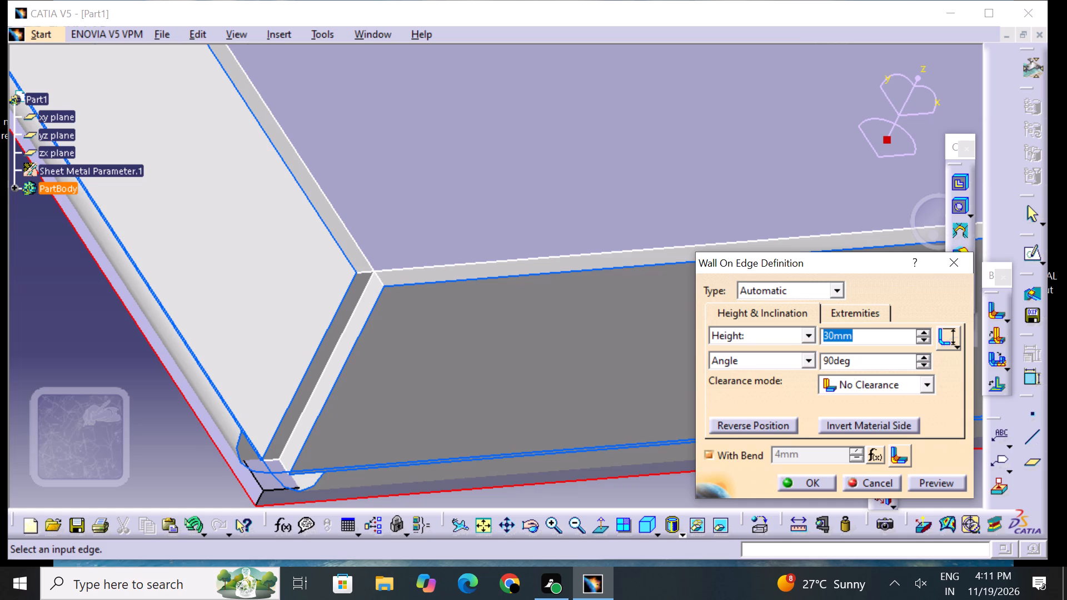
middle_drag(413, 279, 324, 300)
right_drag(413, 278, 324, 300)
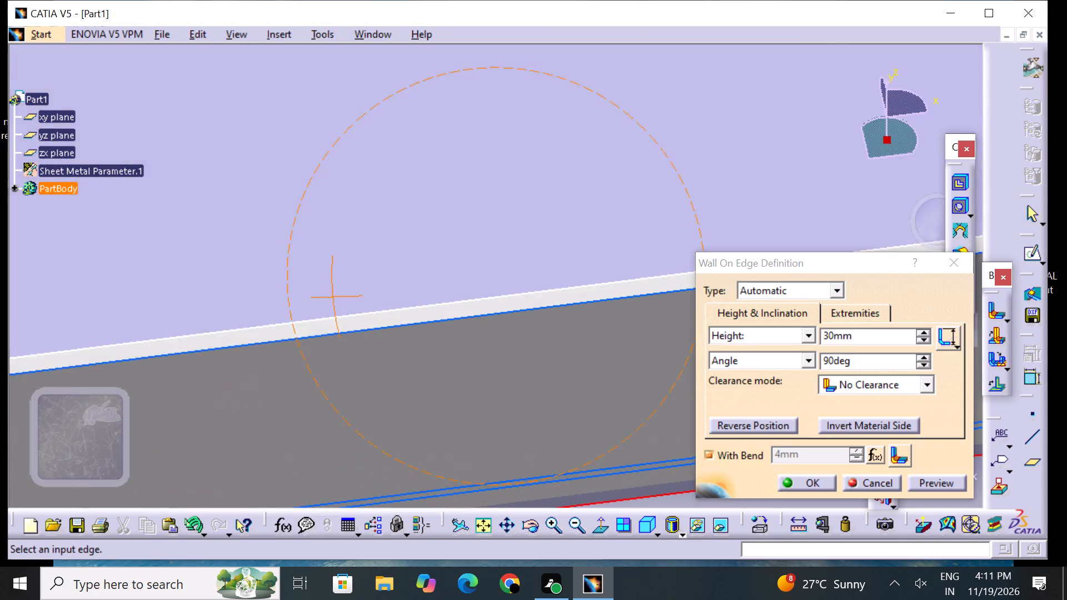
middle_drag(324, 300, 321, 302)
right_drag(324, 300, 321, 302)
scroll(329, 287, up, 1)
middle_drag(329, 287, 646, 158)
middle_drag(342, 156, 734, 296)
middle_drag(572, 314, 605, 171)
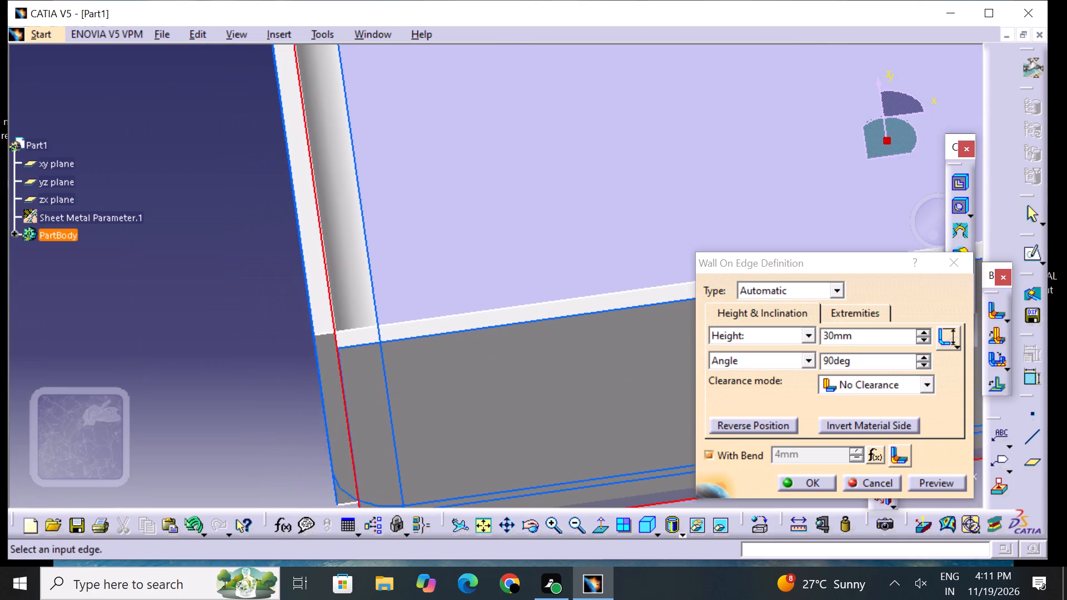
middle_drag(605, 171, 609, 154)
click(363, 444)
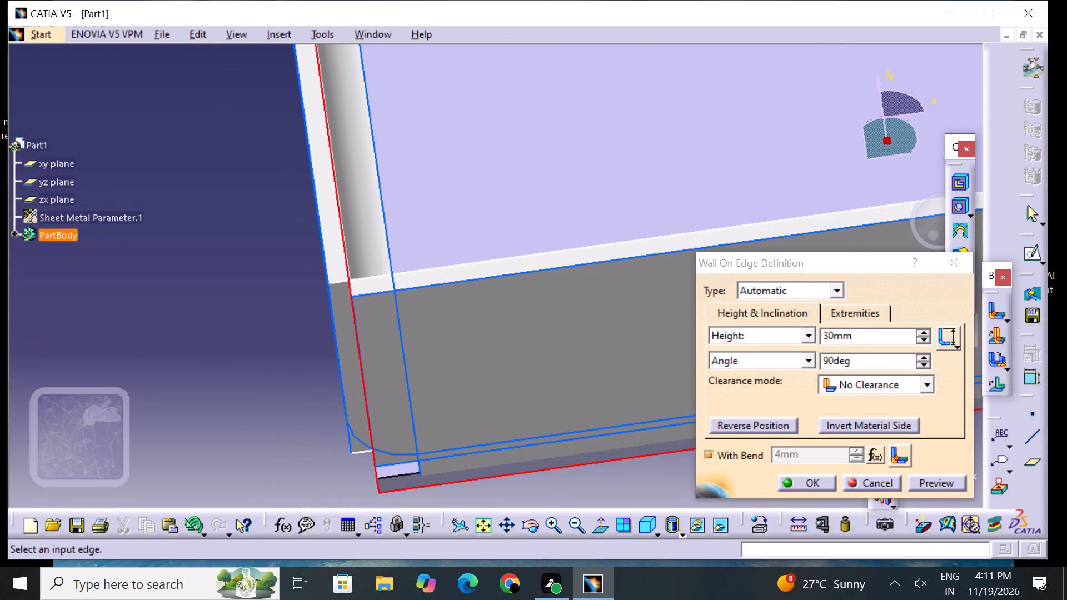
click(364, 444)
click(377, 185)
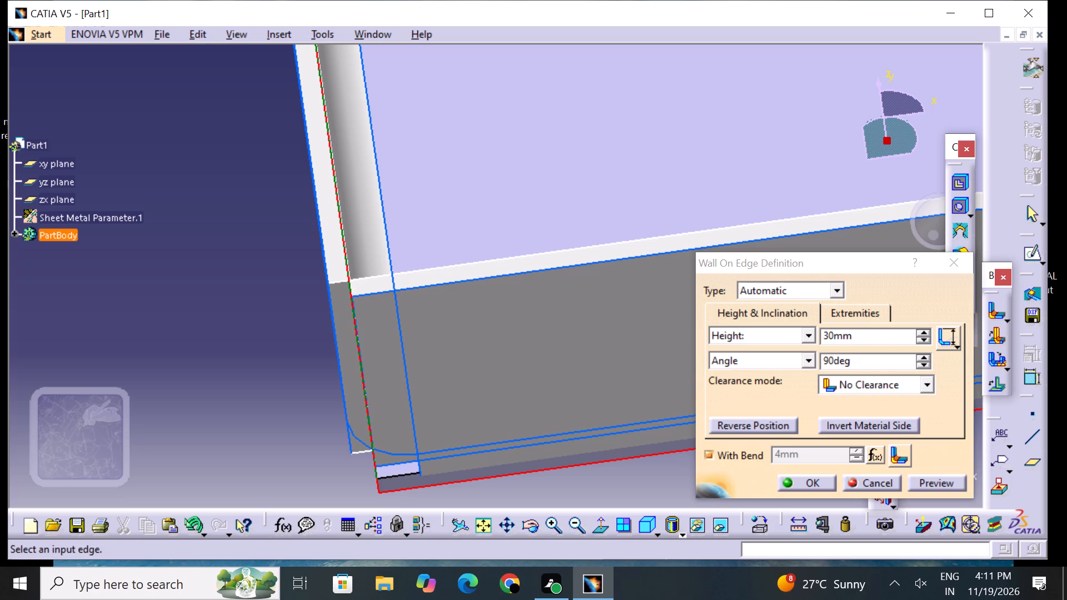
click(338, 204)
drag(650, 238, 659, 232)
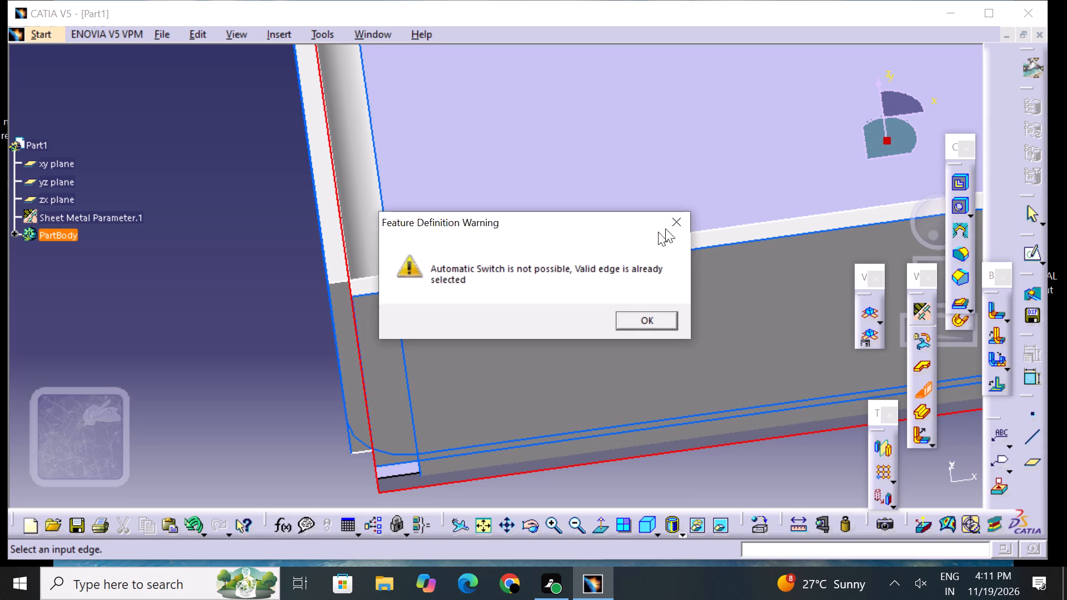
click(666, 228)
scroll(618, 389, up, 1)
middle_drag(618, 389, 623, 342)
click(402, 405)
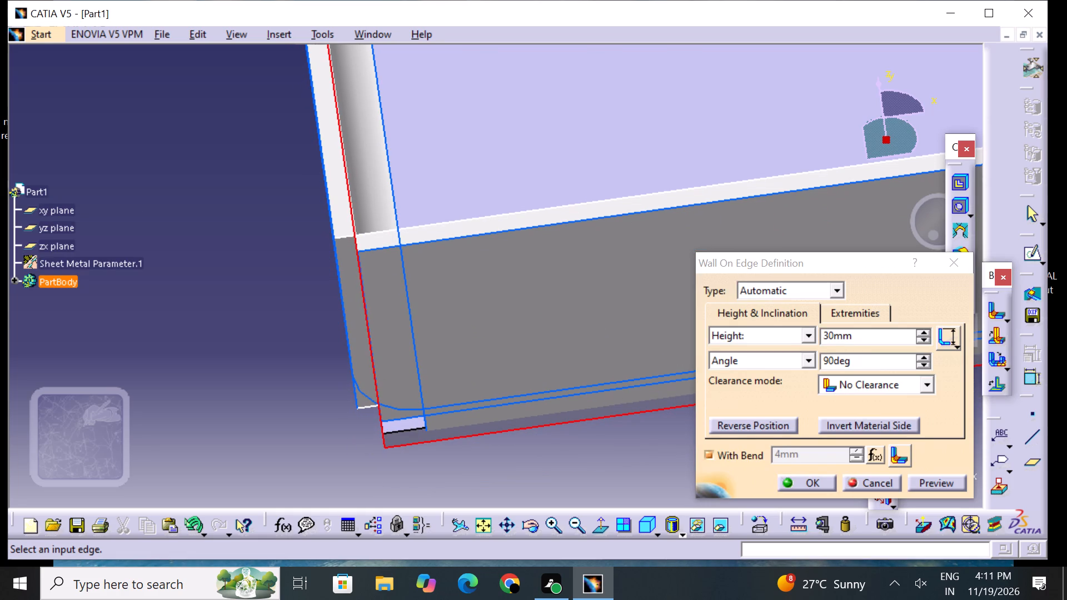
Examine a corner of the wall preview from above and inside, checking the bend relief gap between the two walls.
middle_drag(376, 273, 494, 446)
right_drag(395, 311, 492, 449)
scroll(292, 264, up, 1)
middle_drag(292, 264, 726, 509)
middle_drag(512, 163, 634, 498)
middle_drag(617, 325, 569, 389)
right_drag(617, 324, 561, 417)
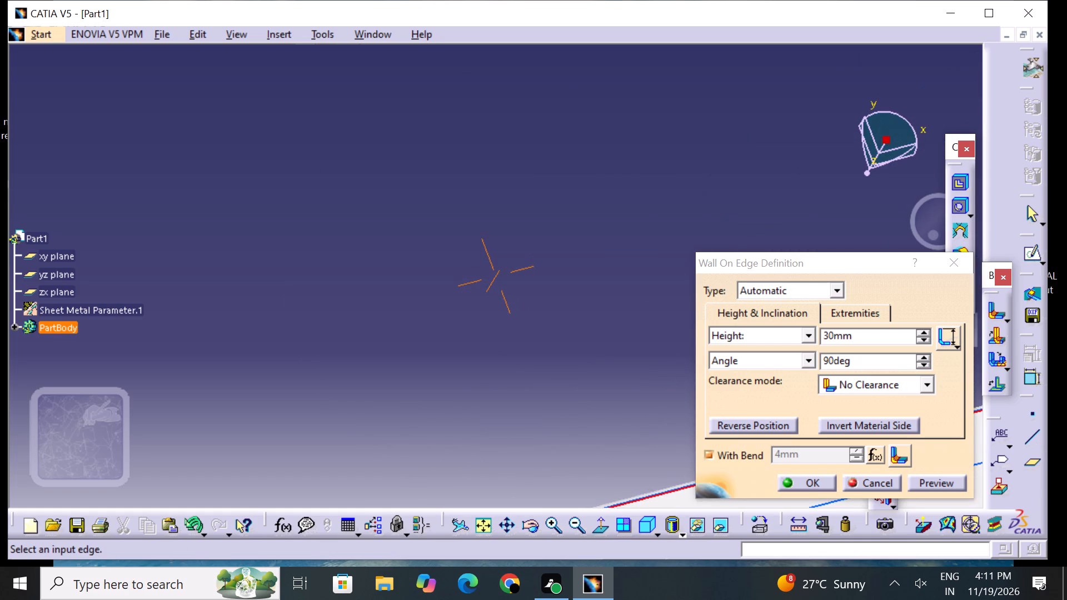
middle_drag(554, 372, 560, 243)
scroll(565, 282, up, 2)
middle_drag(642, 433, 592, 211)
middle_drag(536, 388, 571, 251)
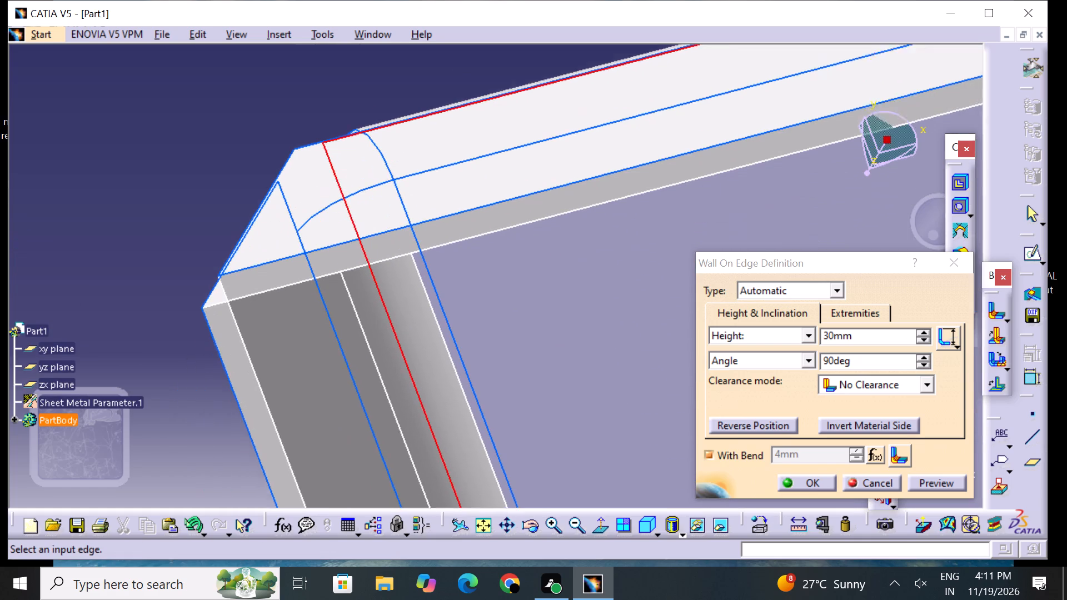
middle_drag(571, 251, 573, 232)
middle_drag(561, 384, 558, 307)
right_drag(561, 384, 556, 306)
middle_drag(342, 189, 485, 599)
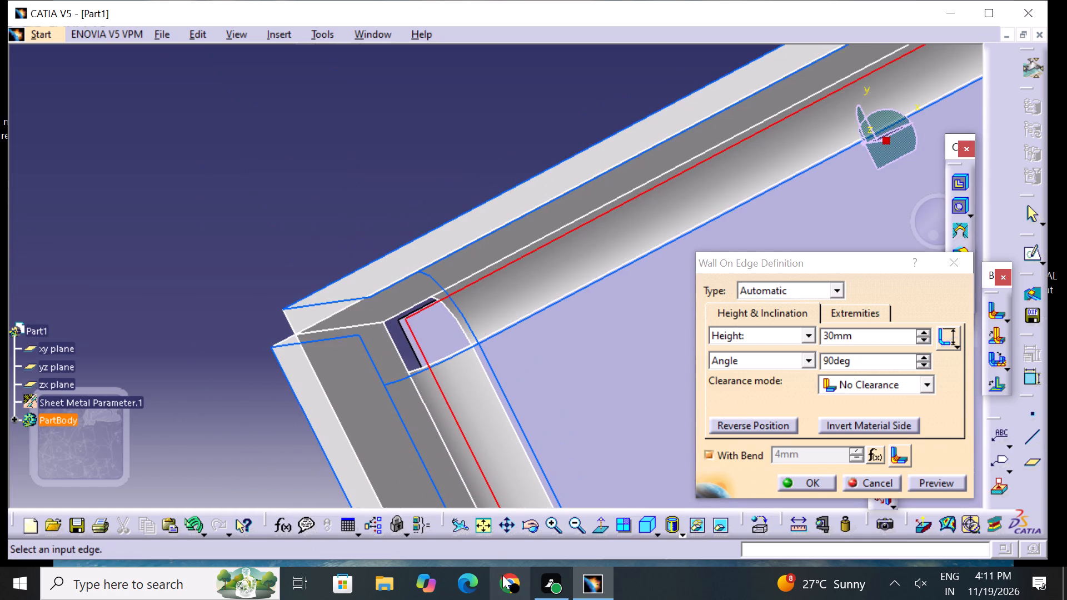
click(356, 324)
click(427, 310)
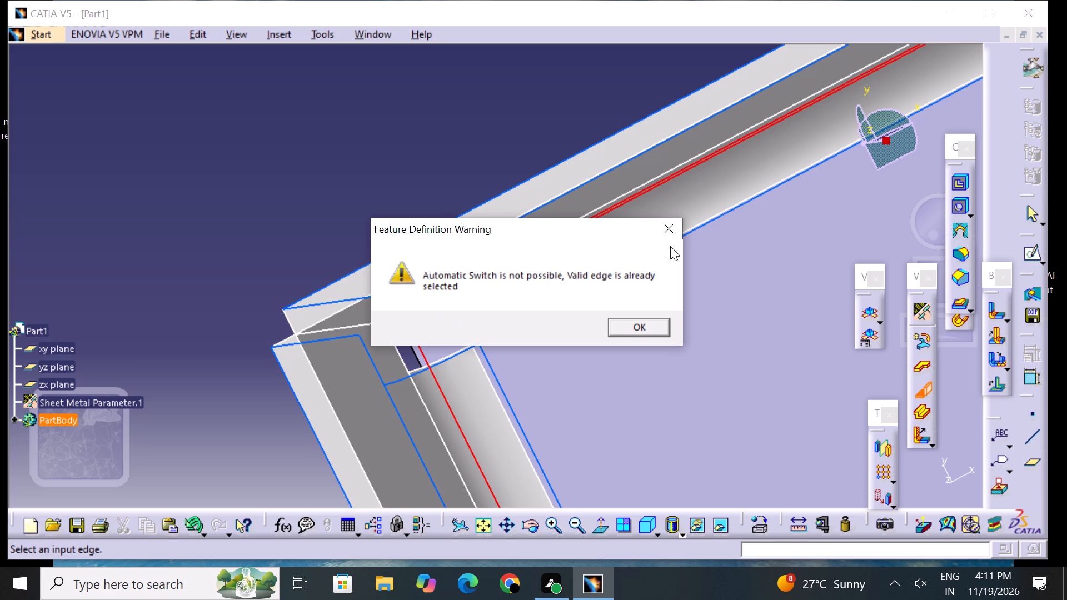
click(670, 241)
click(672, 224)
Examine the whole tray preview from several sides, checking the direction and material side of the four edge walls.
click(575, 516)
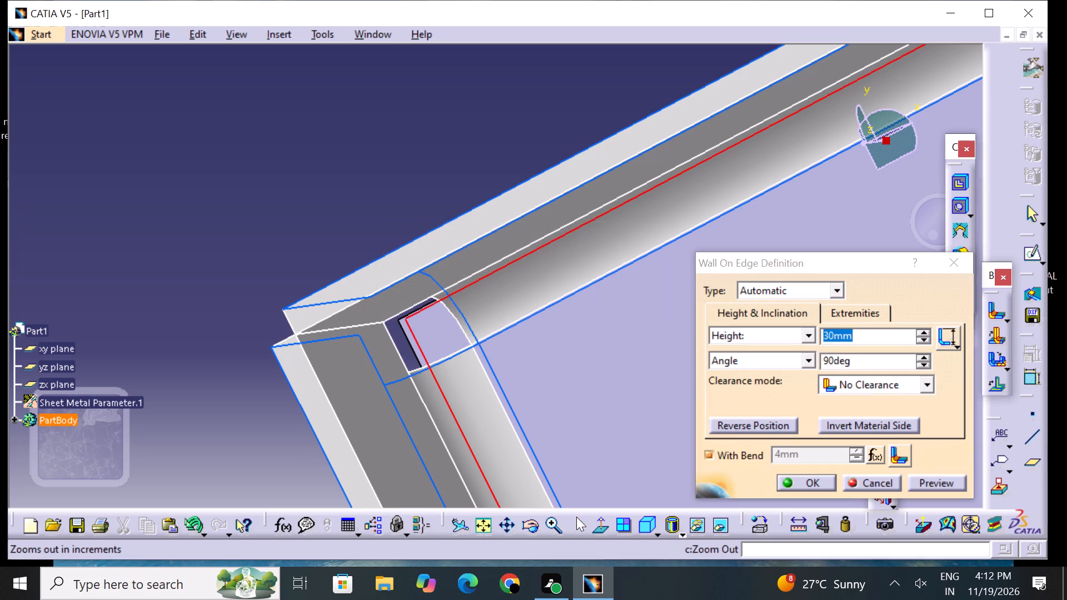
click(577, 519)
click(576, 532)
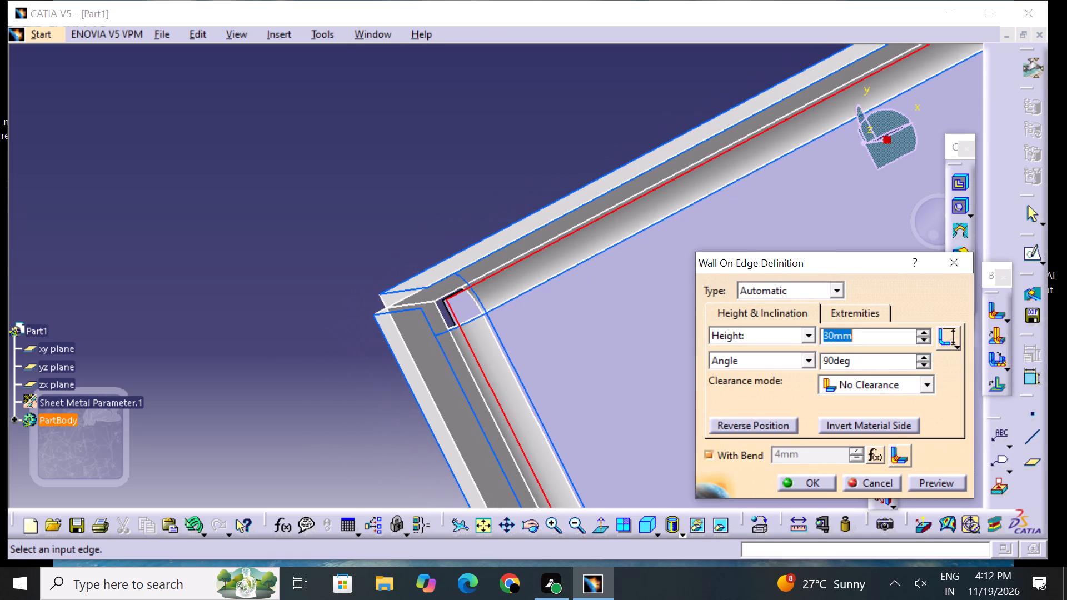
click(581, 529)
click(577, 529)
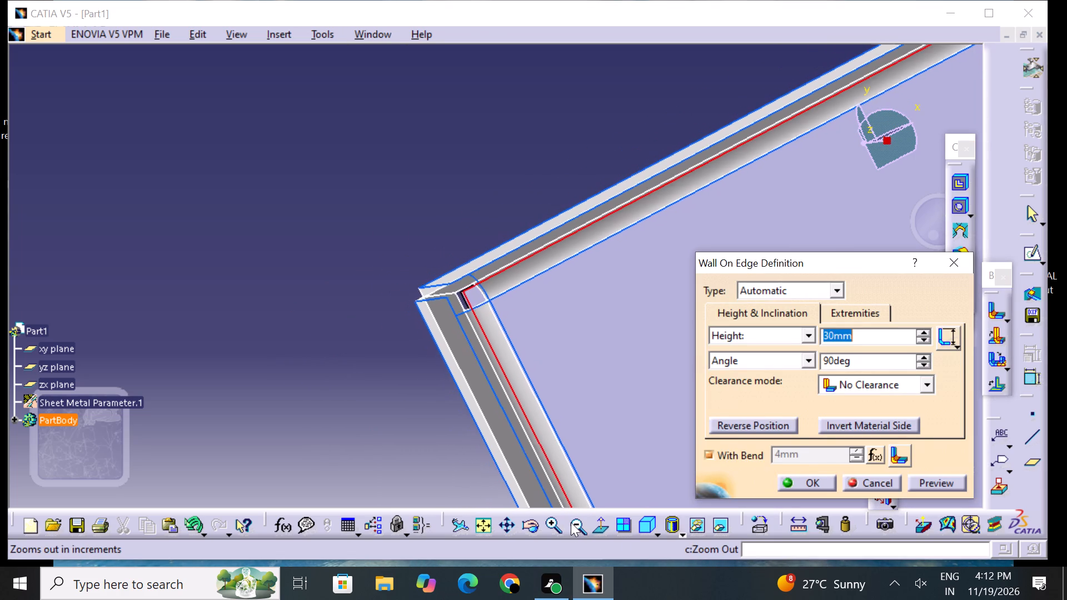
click(571, 522)
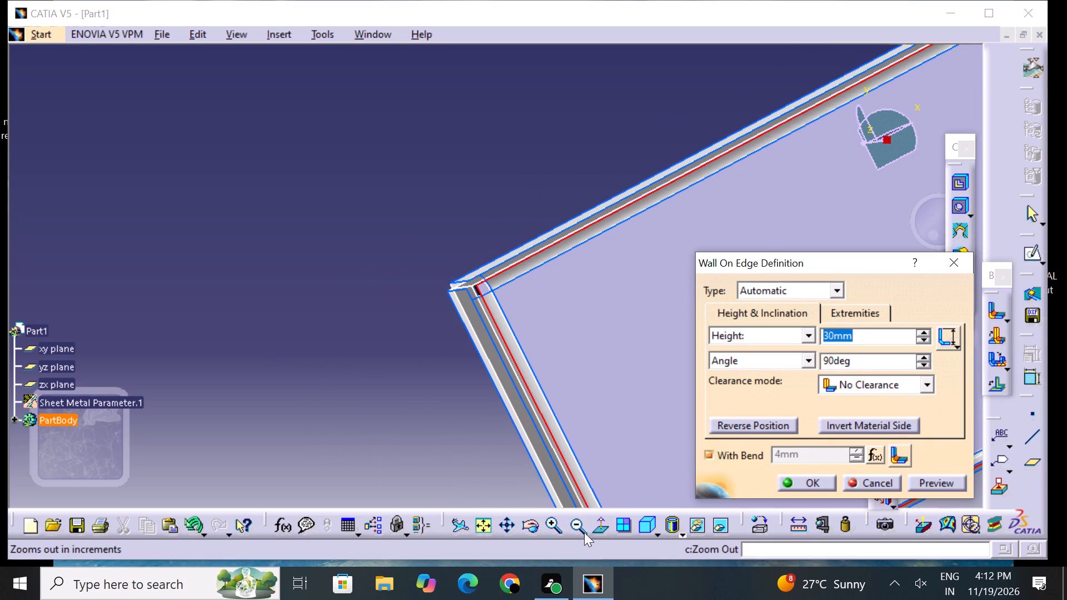
triple_click(577, 523)
click(576, 523)
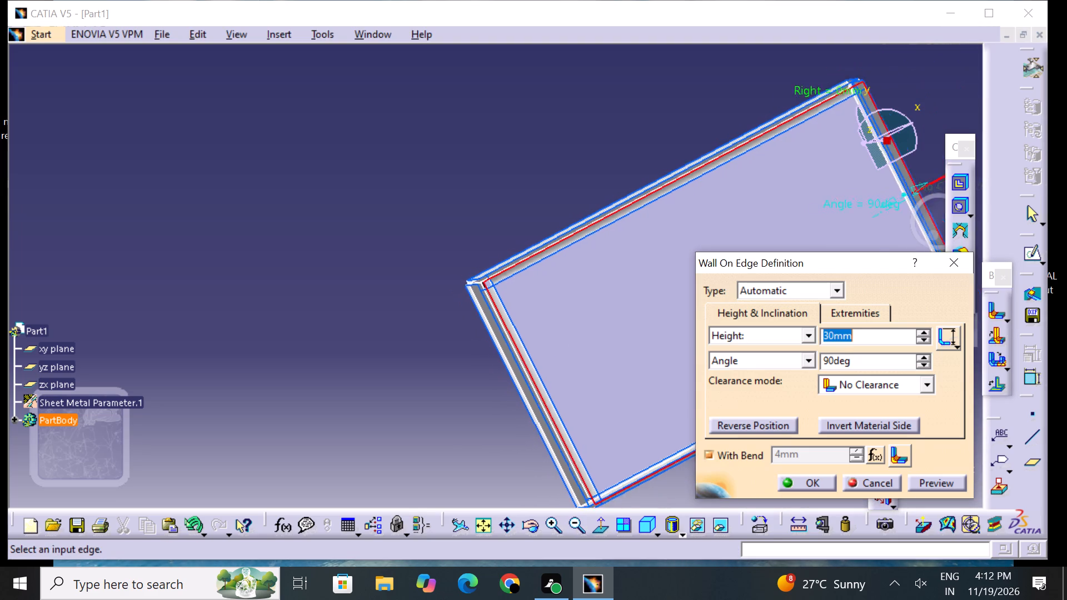
middle_drag(452, 251, 699, 369)
scroll(452, 251, up, 1)
right_drag(454, 254, 699, 369)
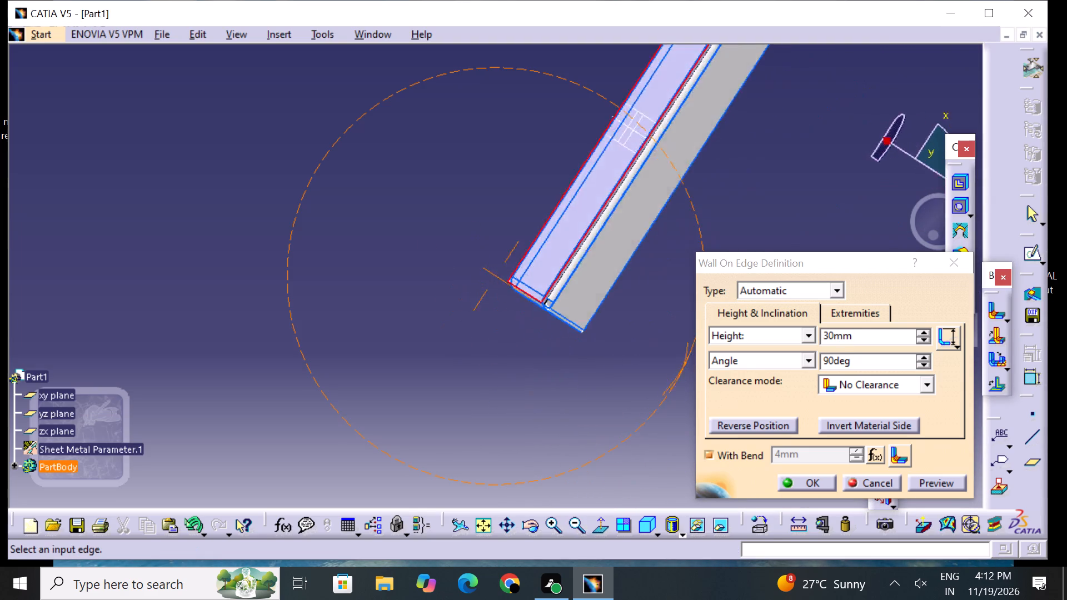
right_drag(699, 369, 579, 228)
middle_drag(699, 369, 579, 231)
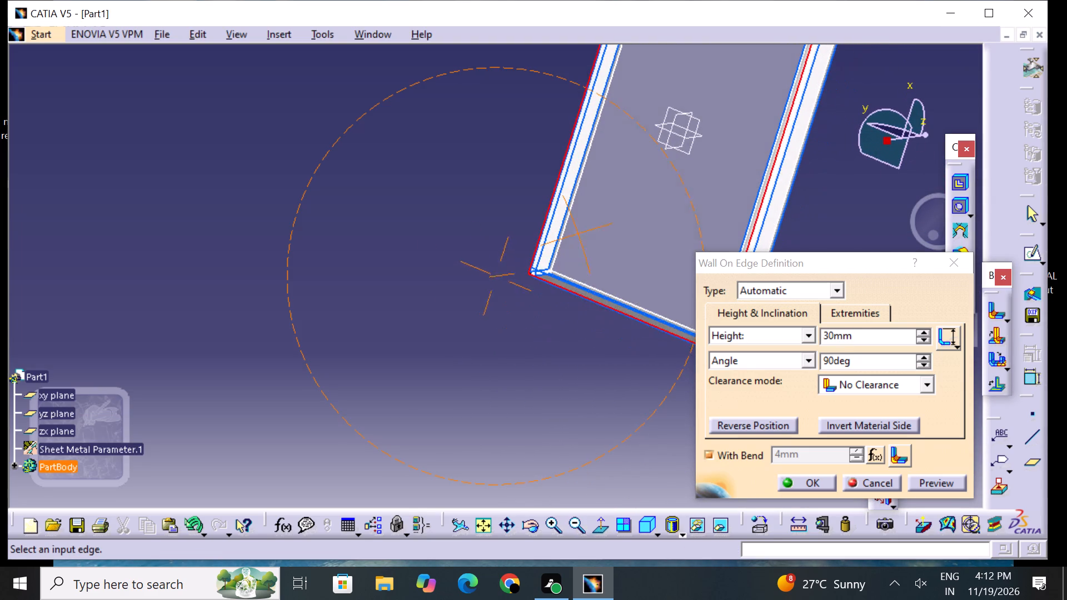
right_drag(579, 228, 581, 222)
middle_drag(569, 328, 471, 557)
middle_drag(495, 224, 470, 348)
right_drag(494, 226, 470, 348)
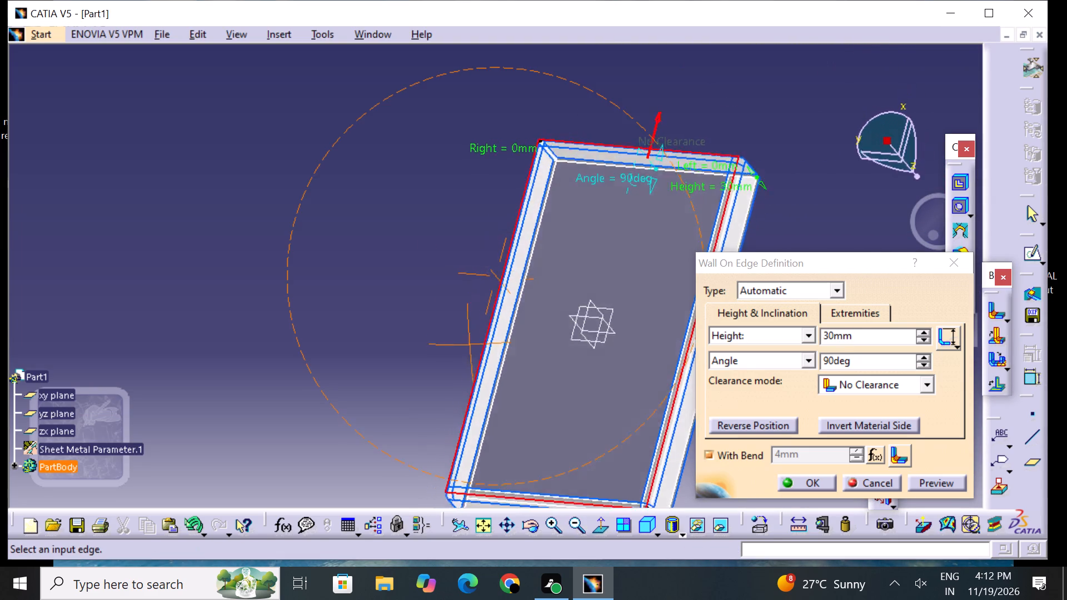
right_drag(470, 348, 539, 207)
middle_drag(470, 348, 539, 207)
middle_drag(421, 172, 413, 191)
right_drag(422, 172, 413, 191)
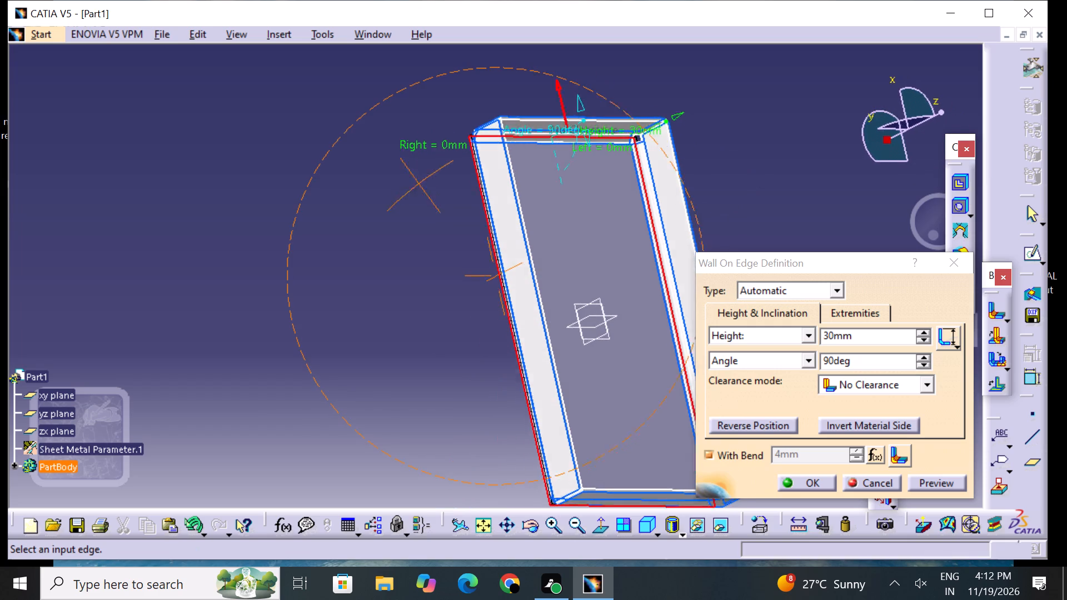
middle_drag(413, 191, 463, 261)
right_drag(413, 191, 463, 261)
middle_drag(408, 111, 322, 324)
right_drag(381, 194, 322, 324)
middle_drag(577, 212, 531, 122)
right_drag(577, 212, 531, 122)
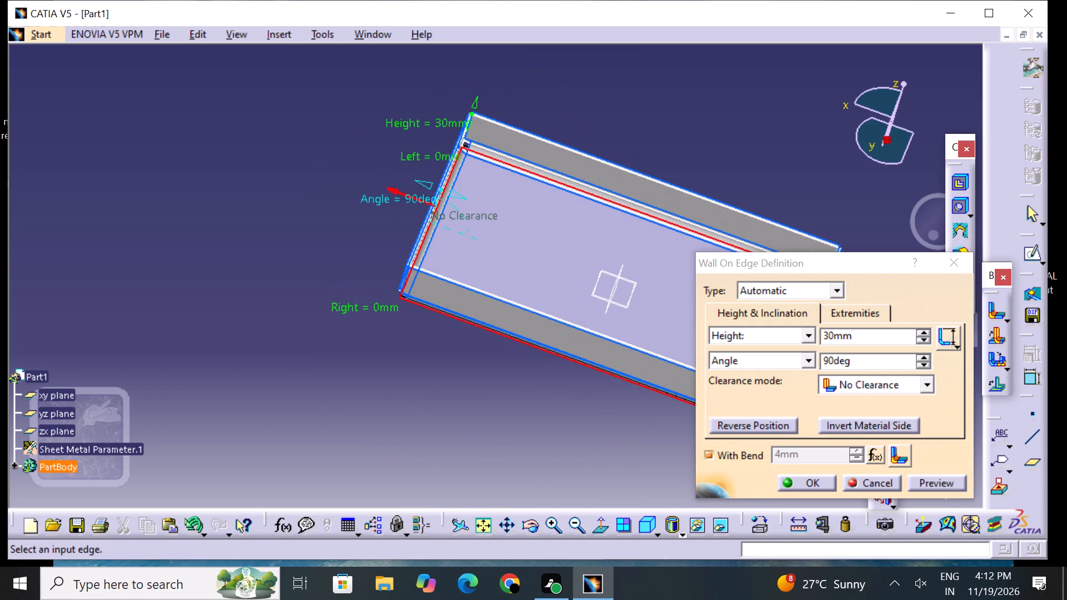
middle_drag(400, 217, 378, 288)
middle_drag(503, 292, 516, 257)
right_drag(503, 292, 516, 257)
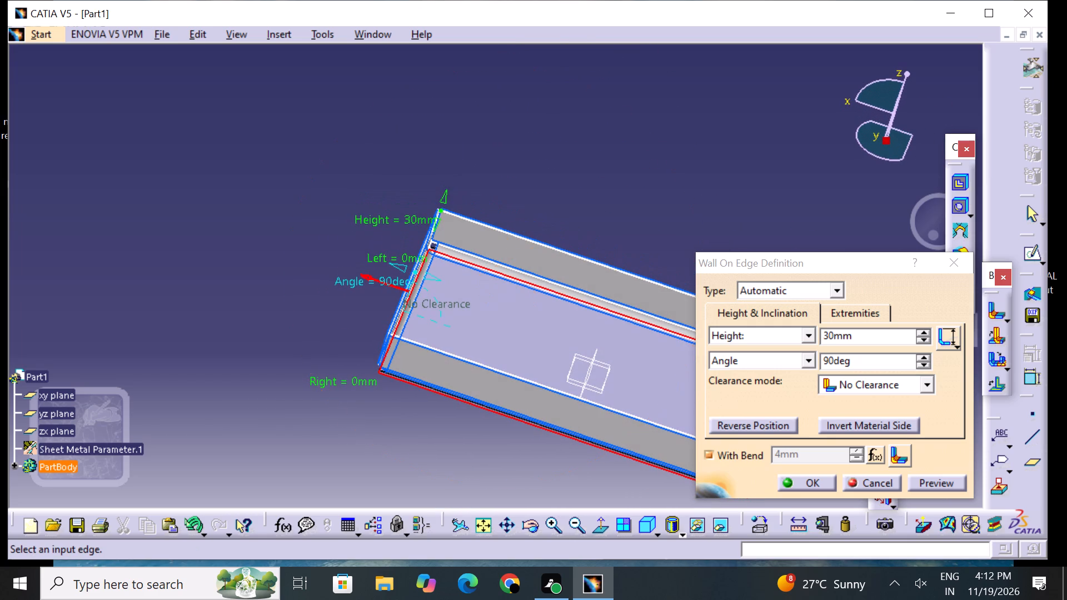
middle_drag(421, 419, 445, 361)
right_drag(421, 418, 447, 360)
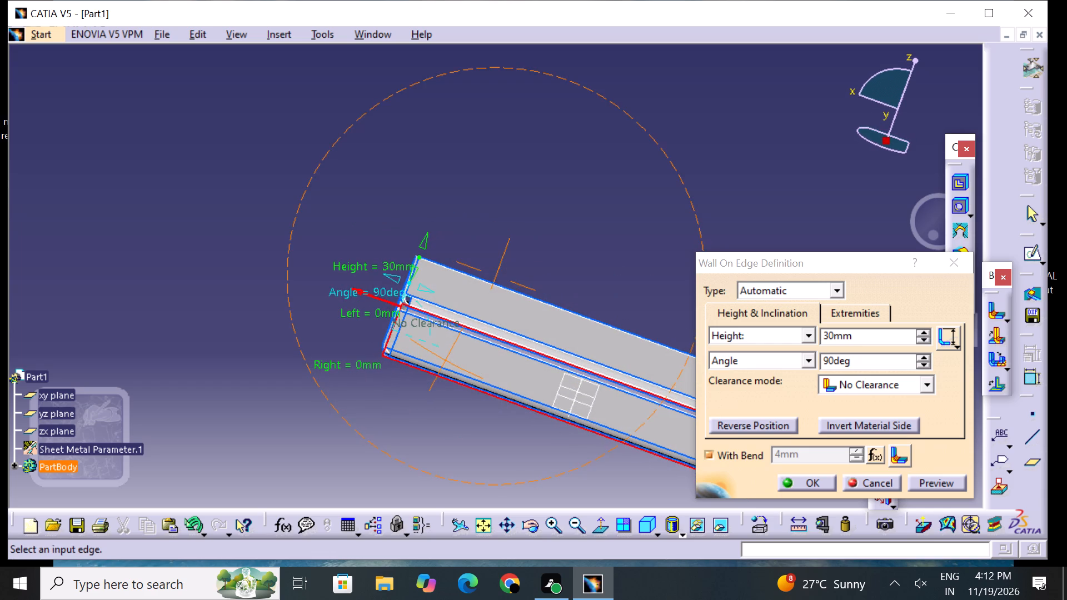
middle_drag(387, 183, 411, 332)
right_drag(387, 185, 411, 332)
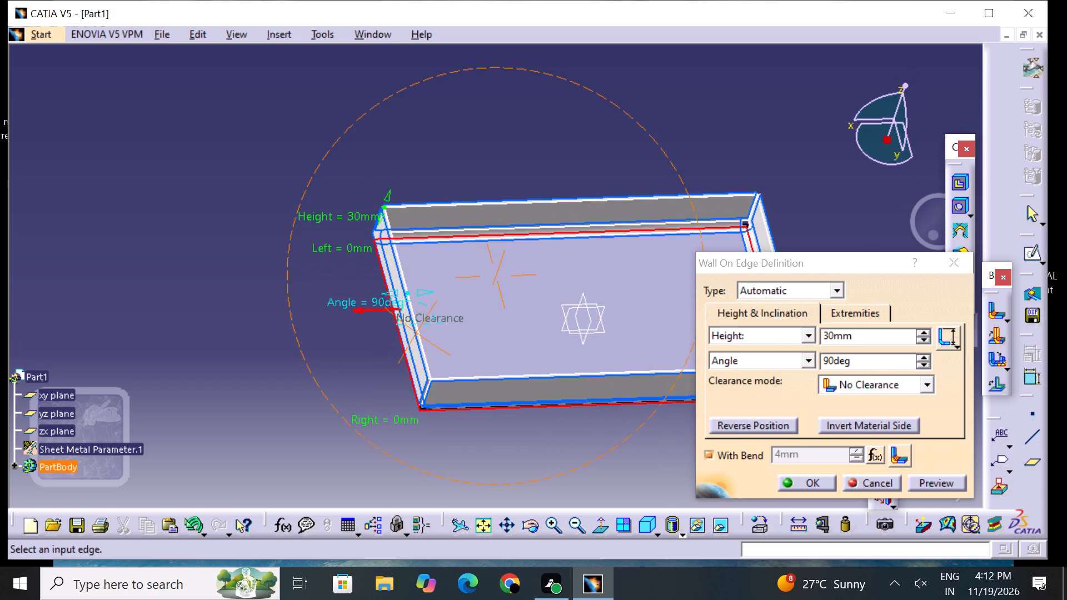
middle_drag(411, 332, 410, 332)
right_drag(411, 332, 410, 332)
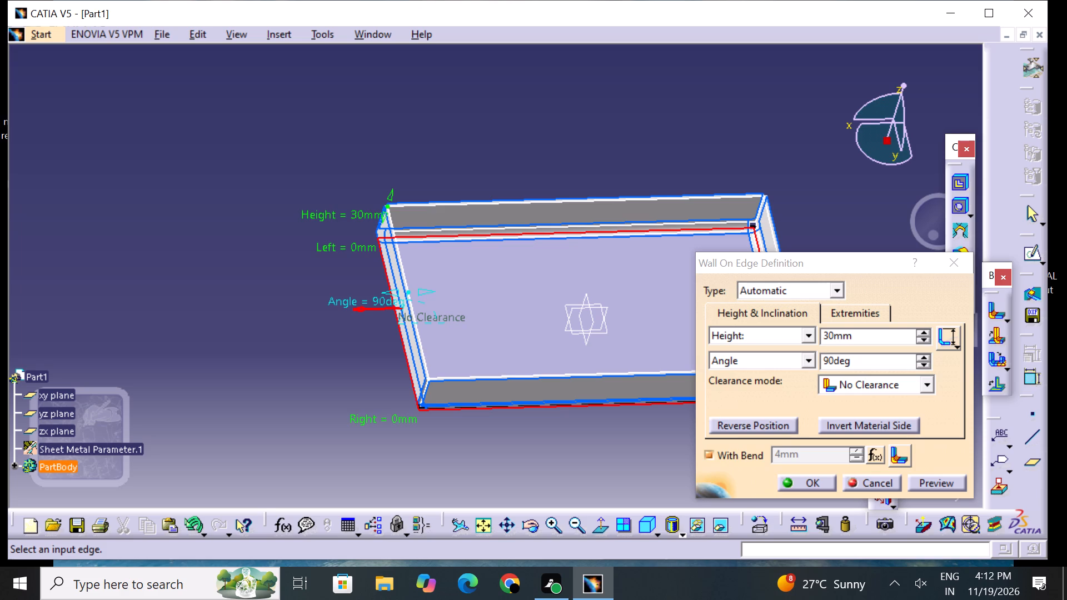
Invert the material side of the four edge walls and create them at 30 mm height, 90 degrees and no clearance.
click(882, 426)
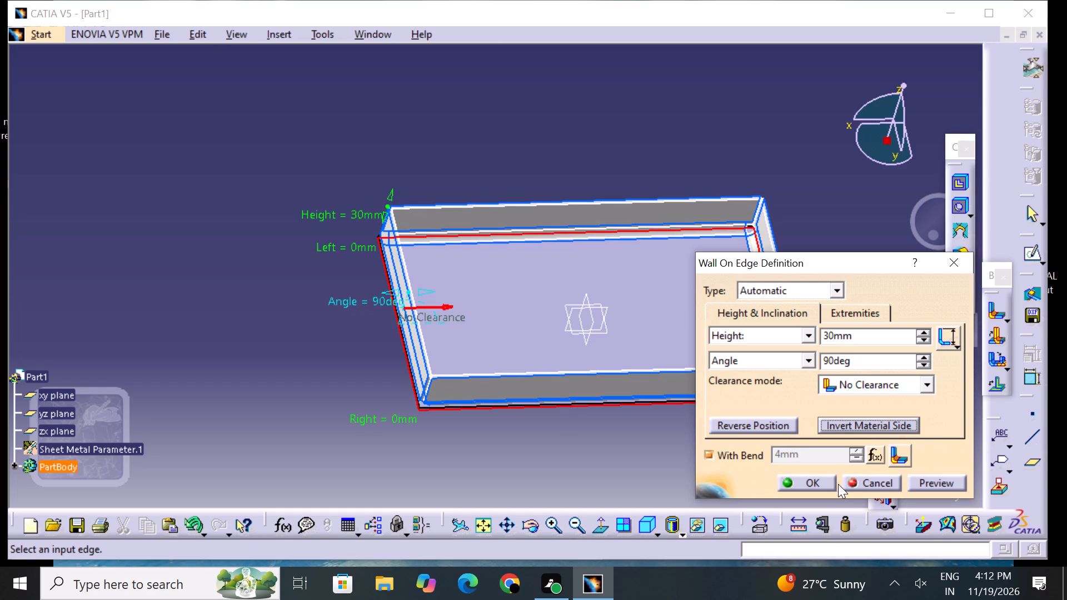
click(825, 481)
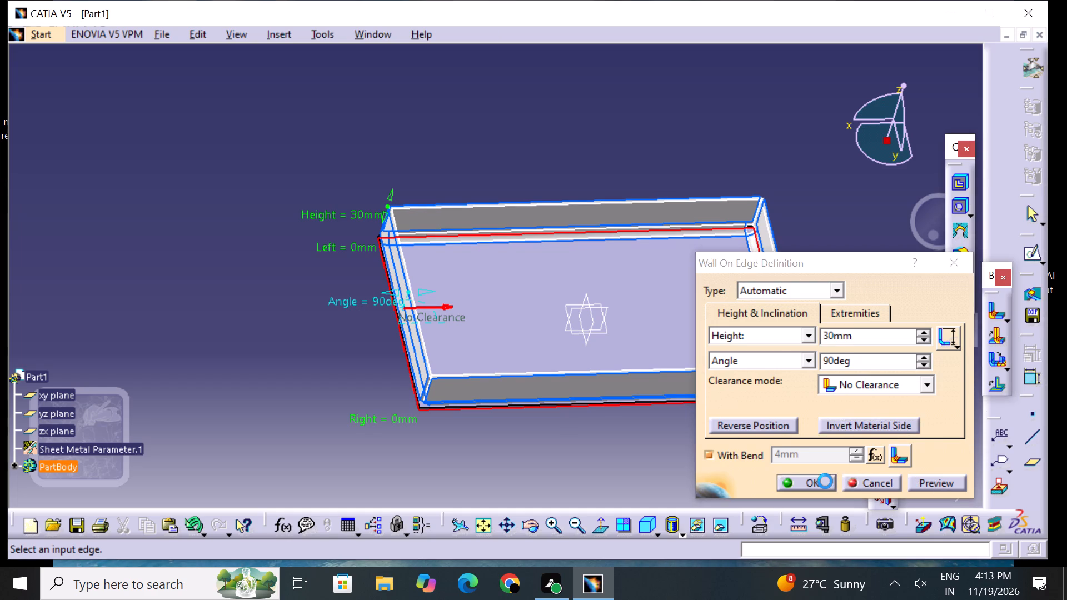
click(689, 483)
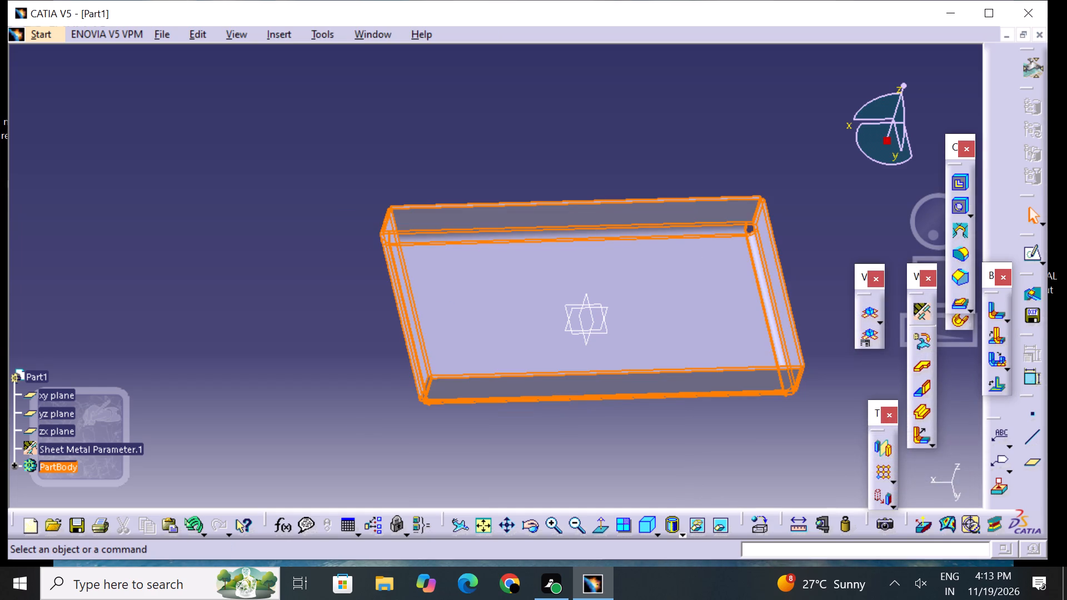
Inspect the finished tray from the side and from above, checking its four walls, bends and corners.
middle_drag(672, 438, 637, 399)
middle_drag(622, 404, 620, 394)
right_drag(622, 404, 620, 394)
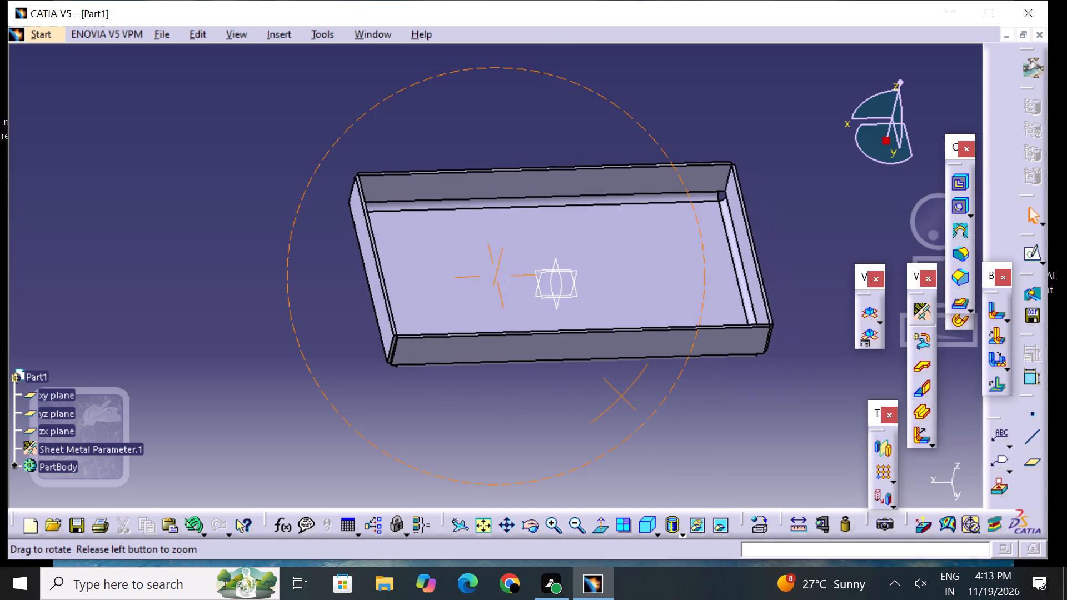
middle_drag(620, 394, 677, 258)
right_drag(620, 394, 677, 258)
middle_drag(557, 242, 530, 342)
right_drag(557, 253, 530, 342)
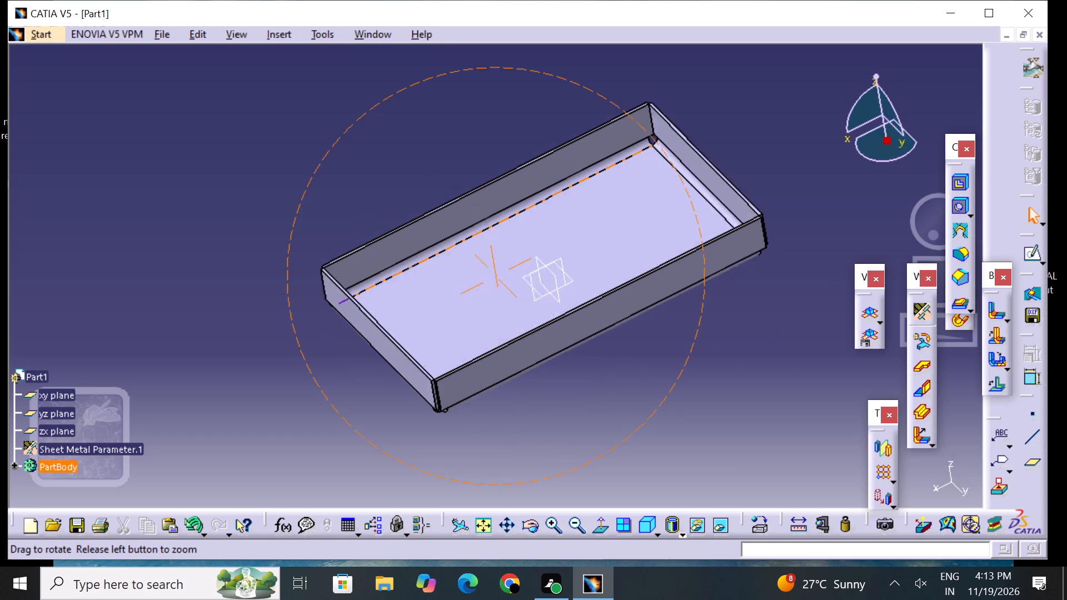
middle_drag(530, 342, 512, 442)
right_drag(530, 342, 512, 442)
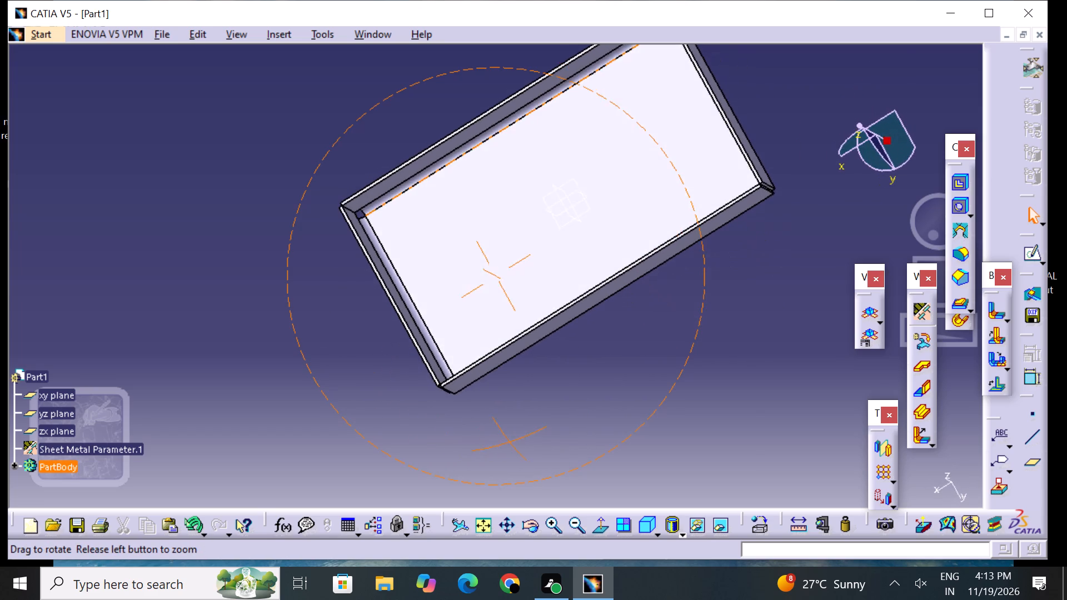
right_drag(512, 442, 515, 443)
middle_drag(512, 442, 515, 442)
middle_drag(477, 299, 526, 339)
right_drag(478, 299, 525, 332)
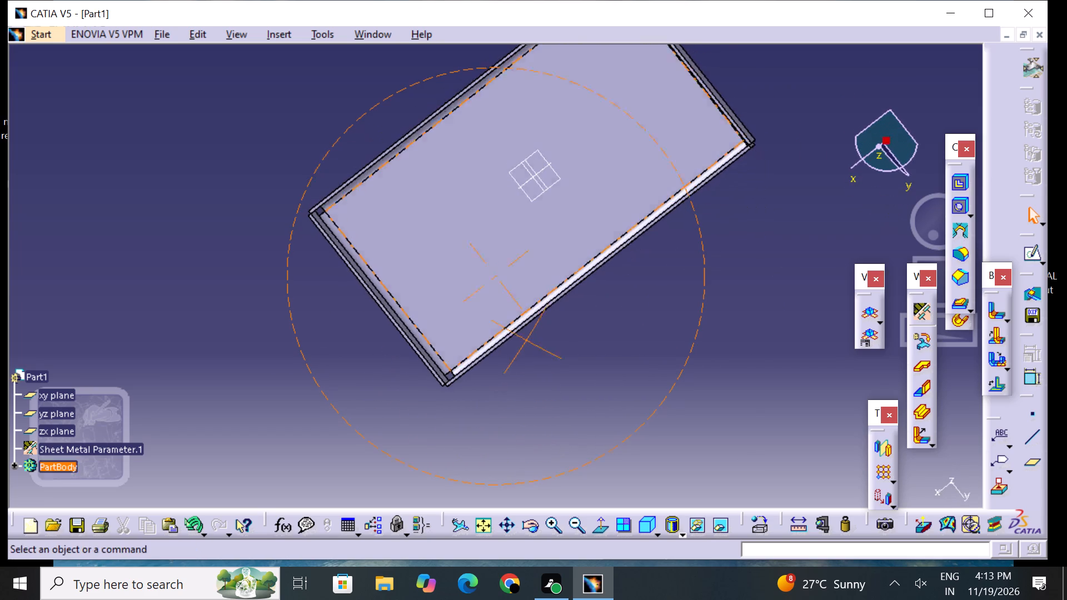
Inspect the tray from above and from the side, checking its four walls and their bends.
right_drag(525, 332, 523, 303)
middle_drag(492, 190, 530, 193)
right_drag(493, 229, 530, 193)
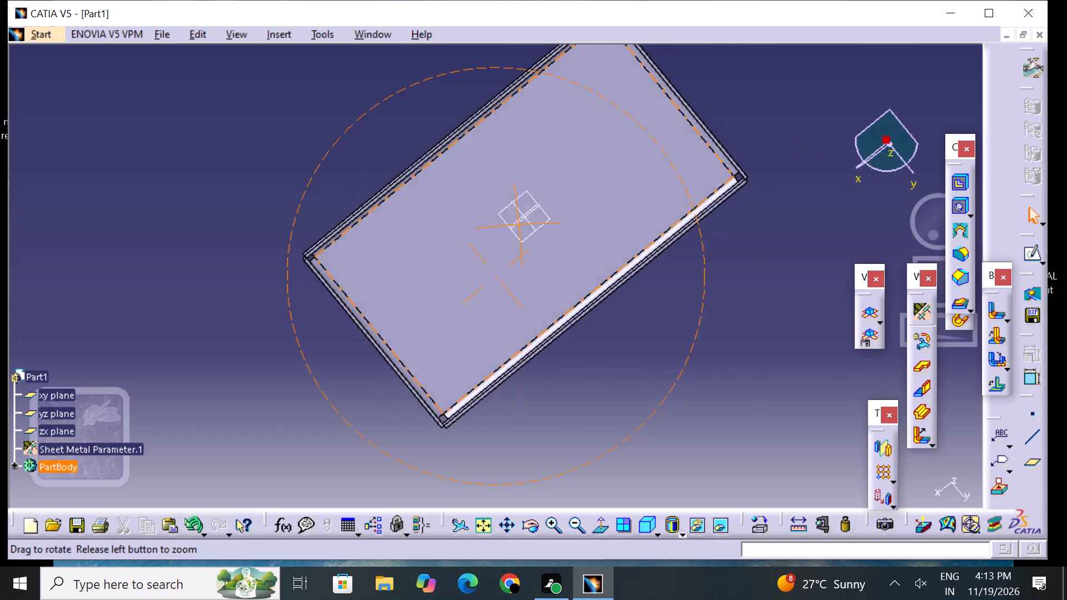
middle_drag(530, 193, 591, 52)
right_drag(530, 193, 591, 51)
scroll(602, 172, up, 1)
middle_drag(668, 337, 555, 285)
right_drag(668, 337, 555, 285)
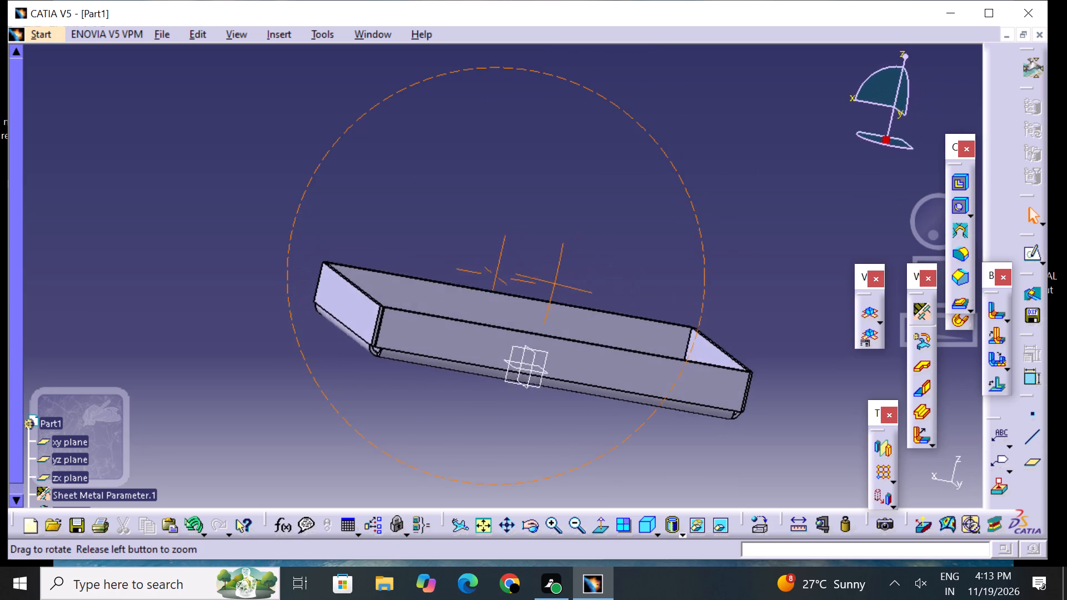
right_drag(555, 285, 574, 313)
middle_drag(555, 285, 574, 313)
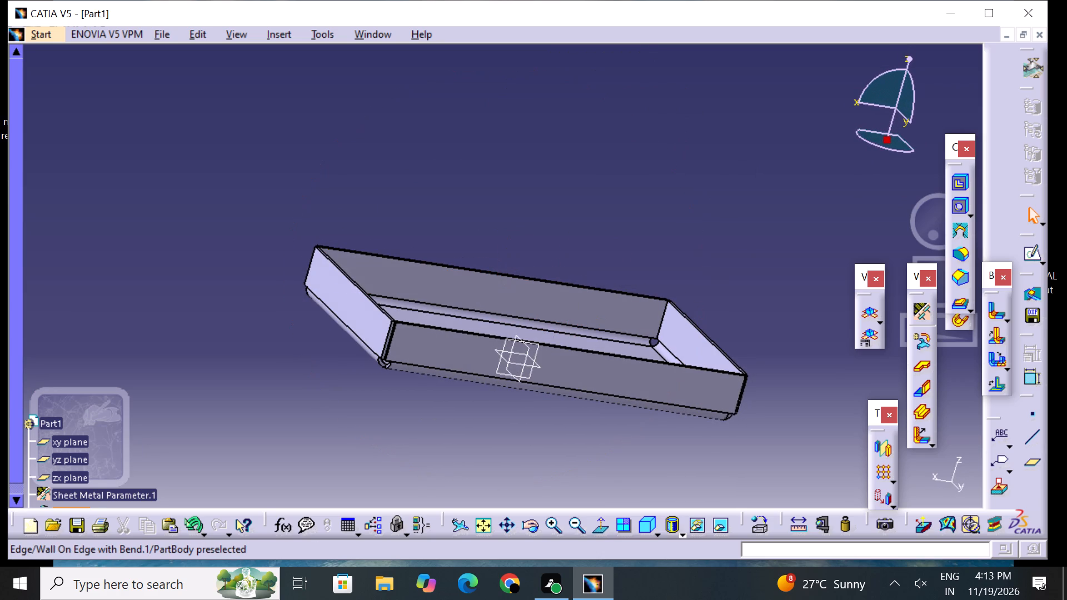
Undo the creation of the four edge walls, leaving only the flat base wall.
key(ctrl+z)
key(ctrl+z)
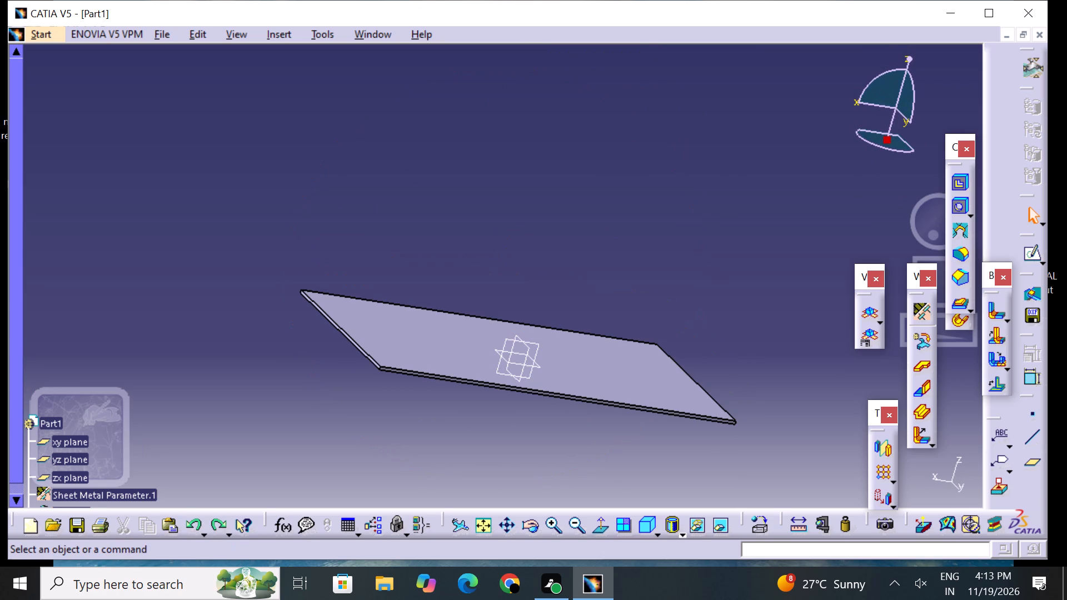
Set up a Wall On Edge, 30 mm high at 90 degrees, on one short base edge and reverse its position upward.
click(916, 391)
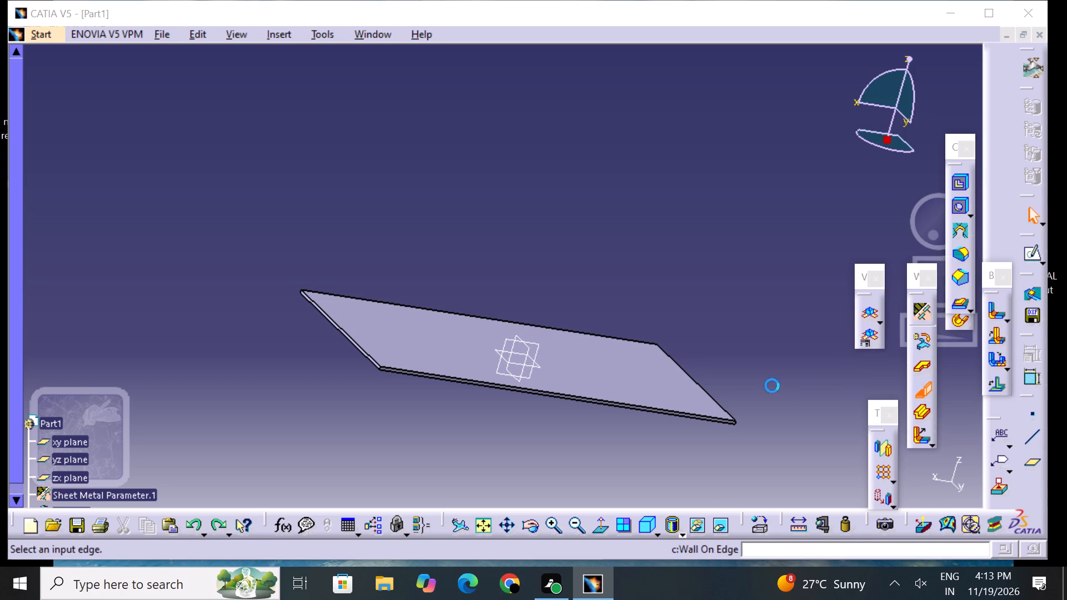
key(BackSpace)
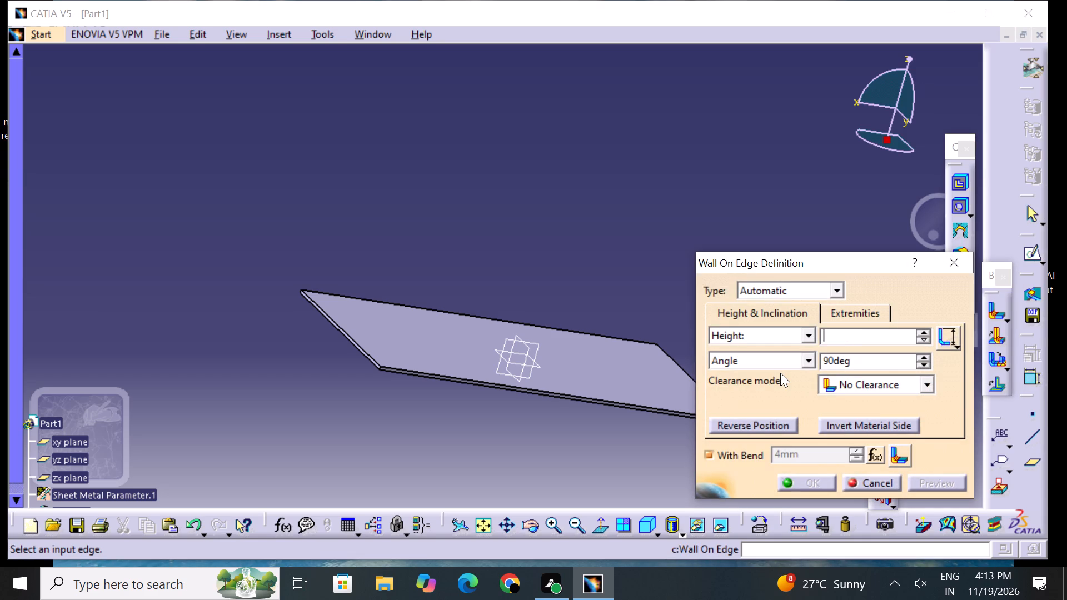
text(4=)
key(BackSpace)
key(BackSpace)
text(30)
click(365, 359)
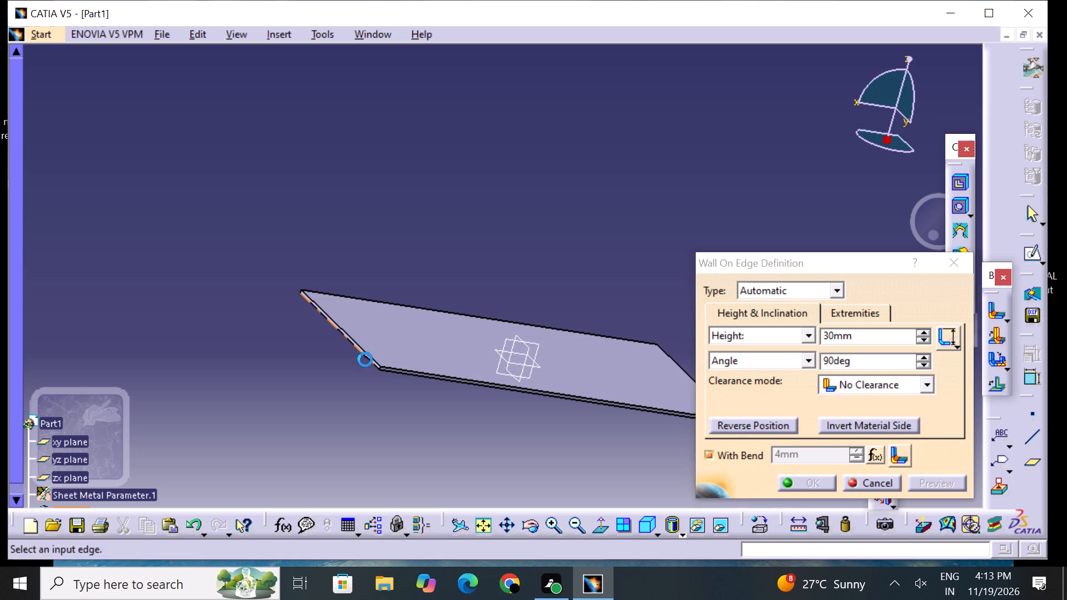
click(745, 427)
Add both long edges and the opposite short edge of the base to the same Wall On Edge definition.
middle_drag(625, 414, 477, 381)
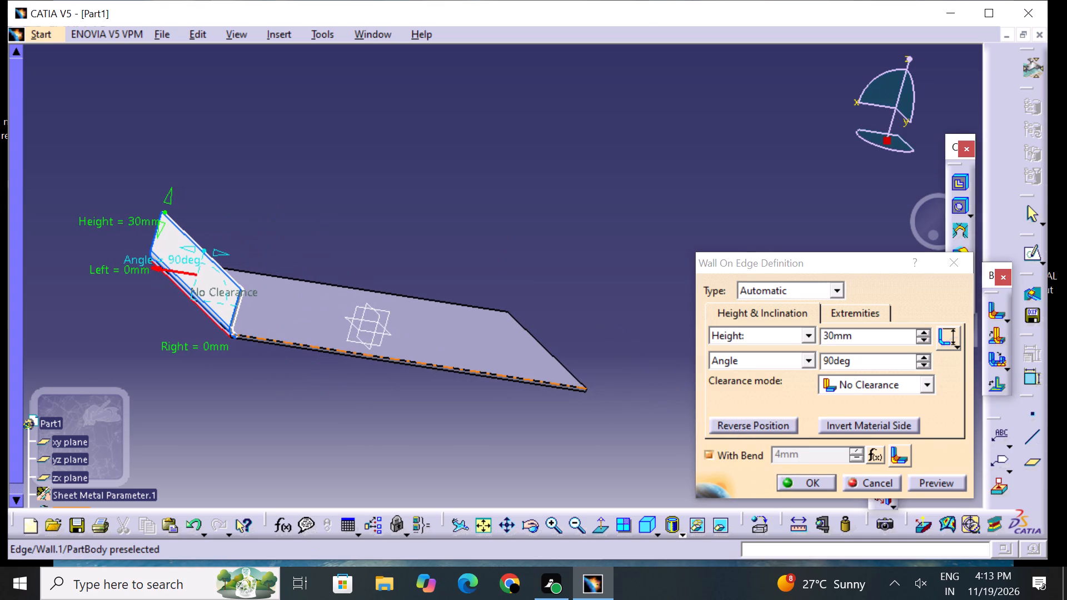
click(432, 371)
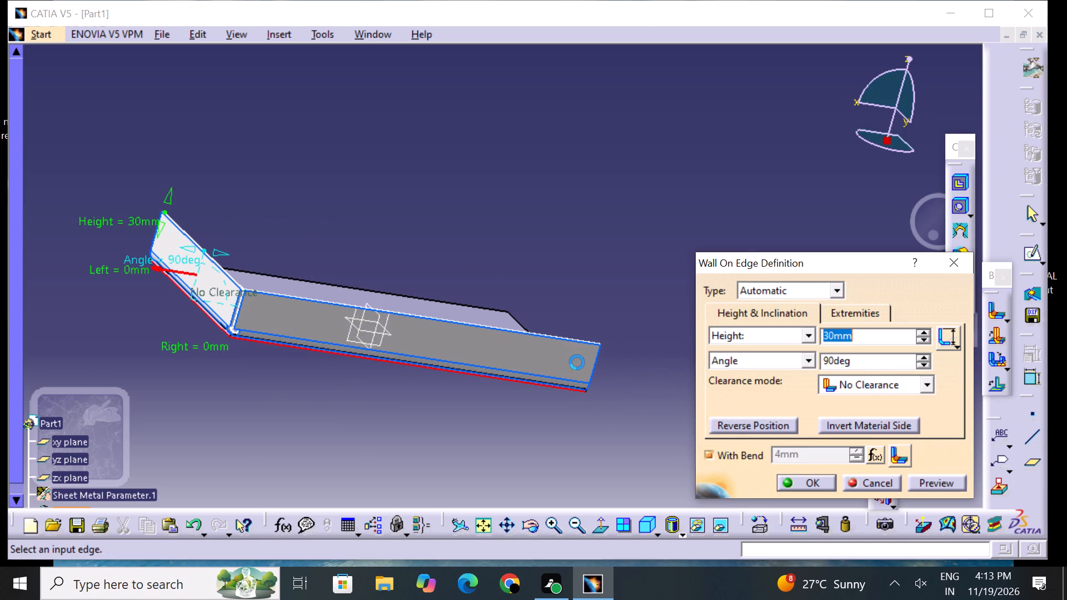
middle_drag(619, 364, 330, 289)
right_drag(594, 394, 336, 276)
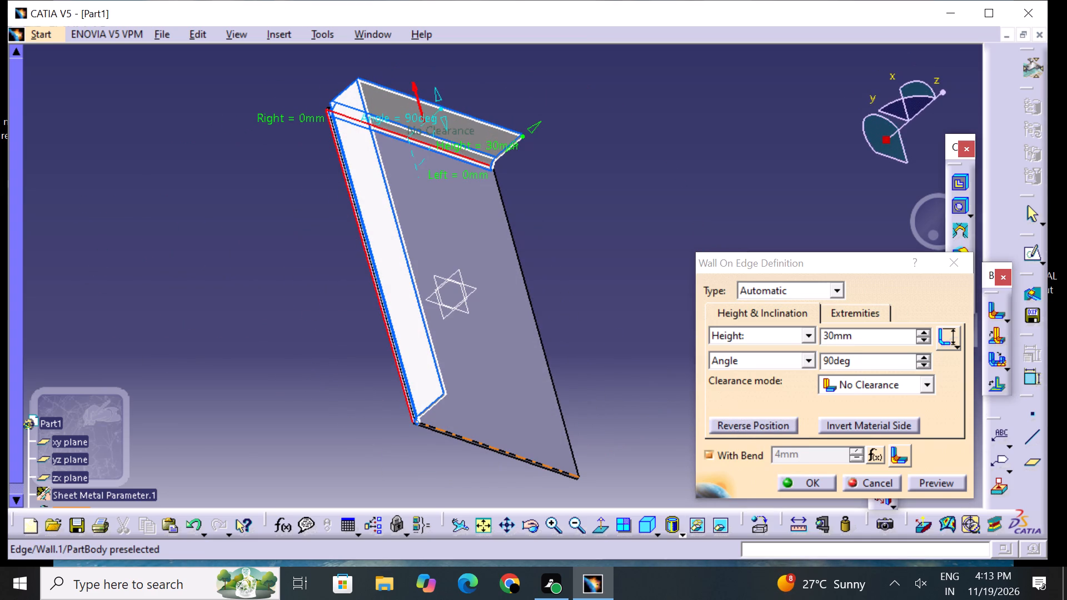
click(439, 436)
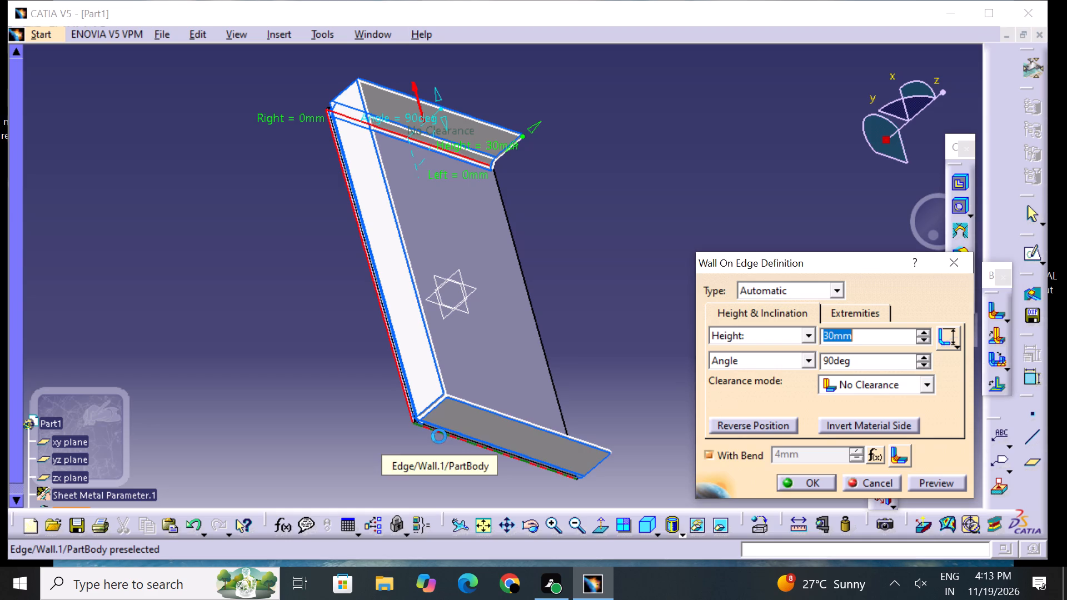
middle_drag(604, 384, 455, 241)
right_drag(604, 386, 455, 239)
middle_drag(567, 371, 492, 275)
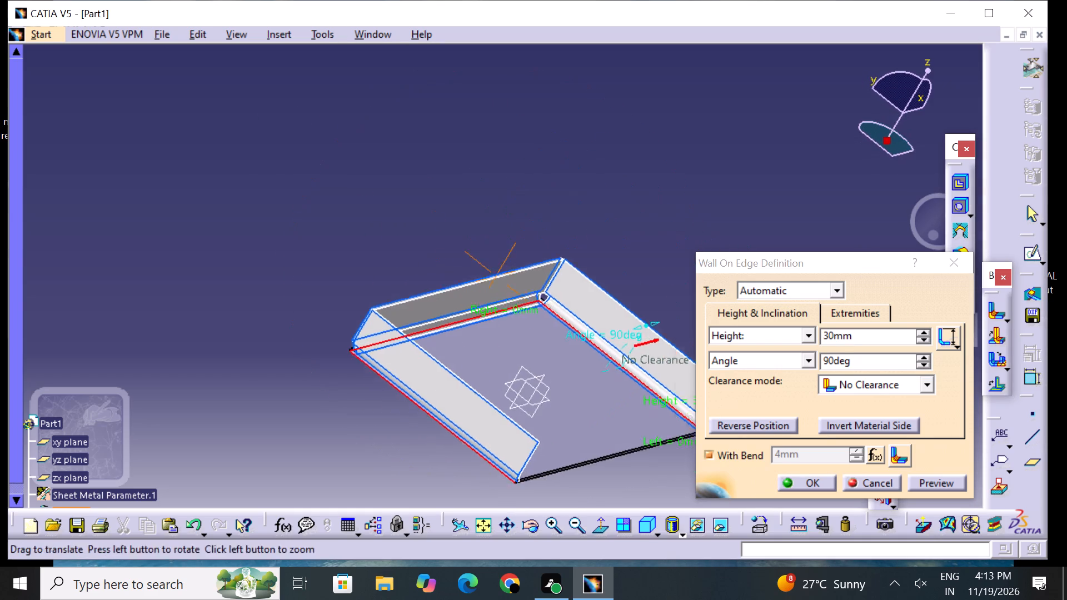
middle_drag(492, 275, 440, 185)
middle_drag(511, 383, 471, 302)
right_drag(511, 383, 471, 302)
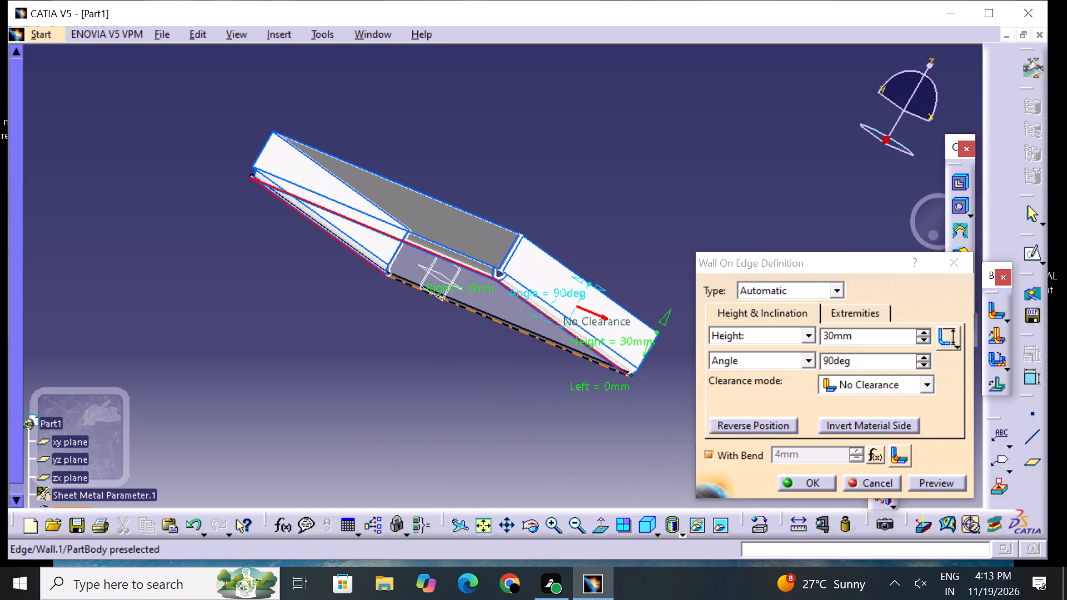
click(476, 313)
Examine the four-wall preview from several sides, checking that all the walls stand upward from the base.
middle_drag(310, 272, 317, 295)
right_drag(313, 286, 317, 295)
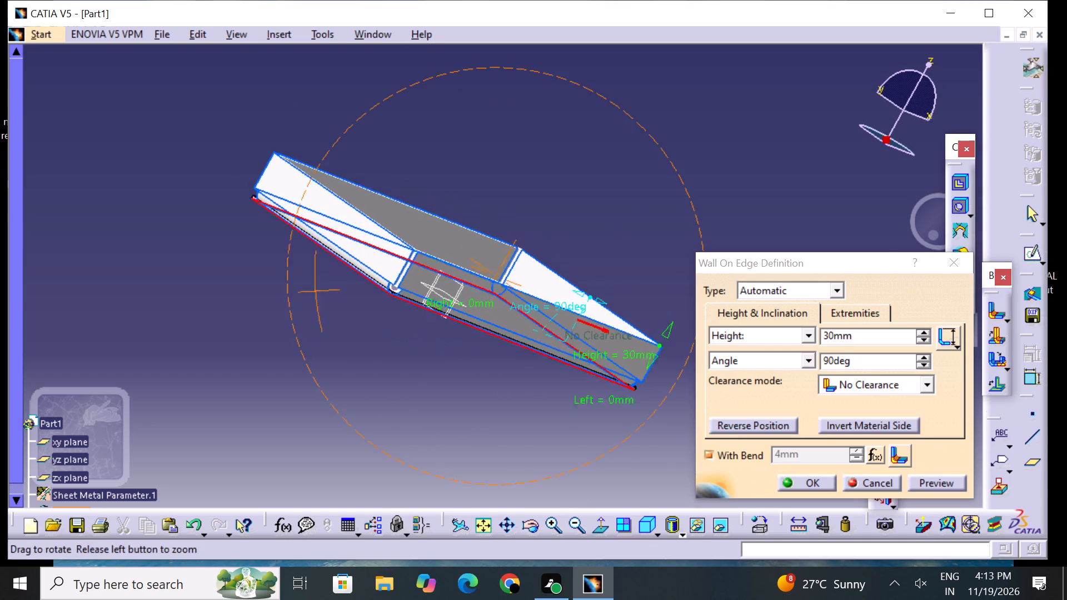
middle_drag(317, 295, 641, 339)
right_drag(317, 295, 641, 339)
middle_drag(278, 247, 425, 246)
right_drag(278, 251, 425, 246)
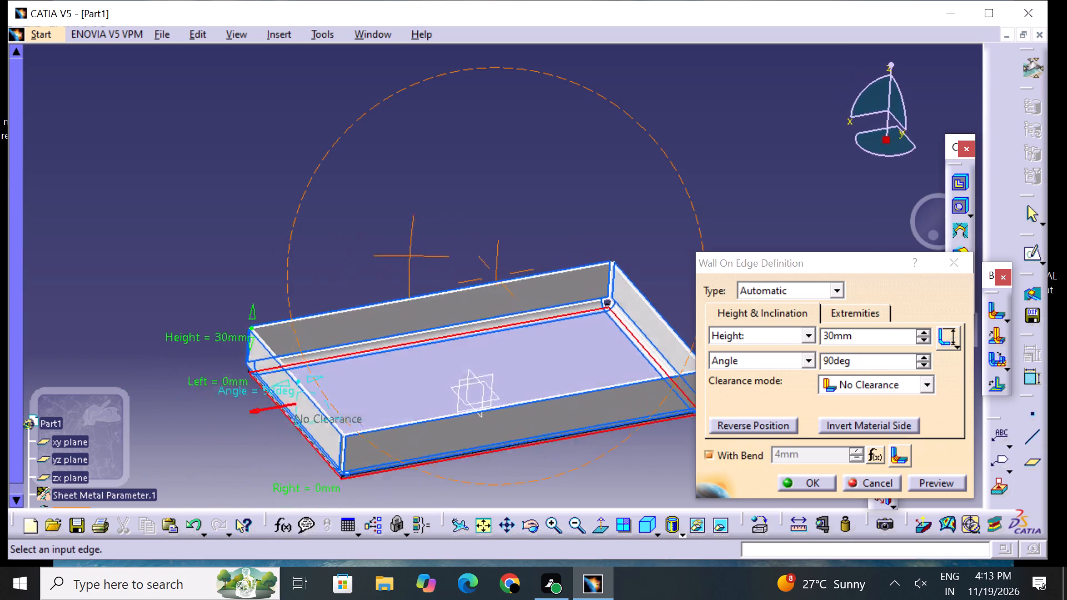
middle_drag(425, 246, 430, 227)
right_drag(425, 246, 430, 227)
Examine one outer corner of the wall preview close up, checking the bend relief, wall gap and material side.
triple_click(551, 524)
click(551, 524)
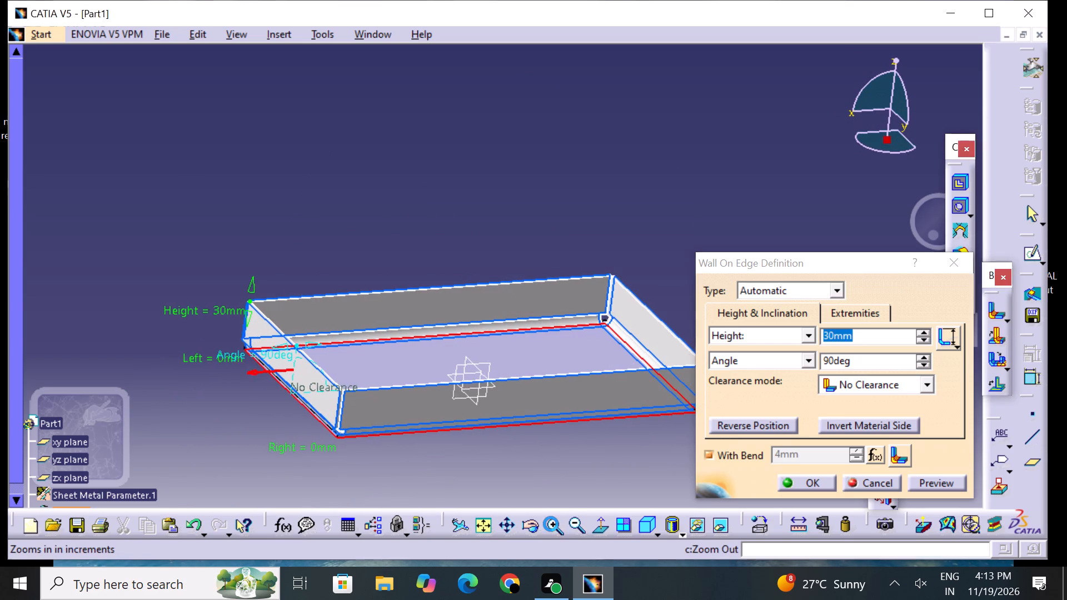
middle_drag(366, 457, 468, 328)
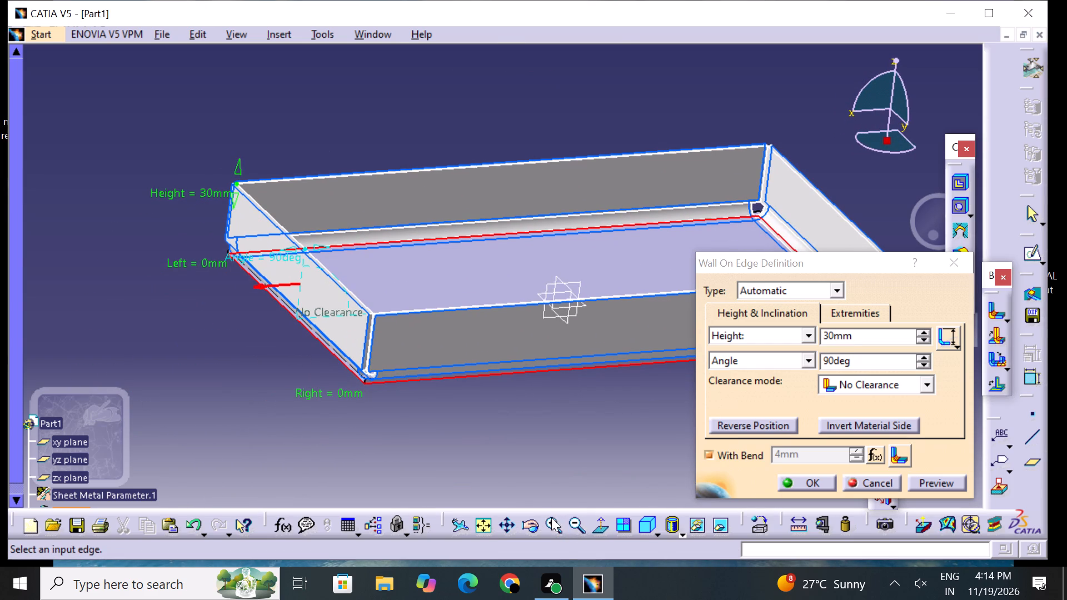
double_click(556, 537)
double_click(556, 537)
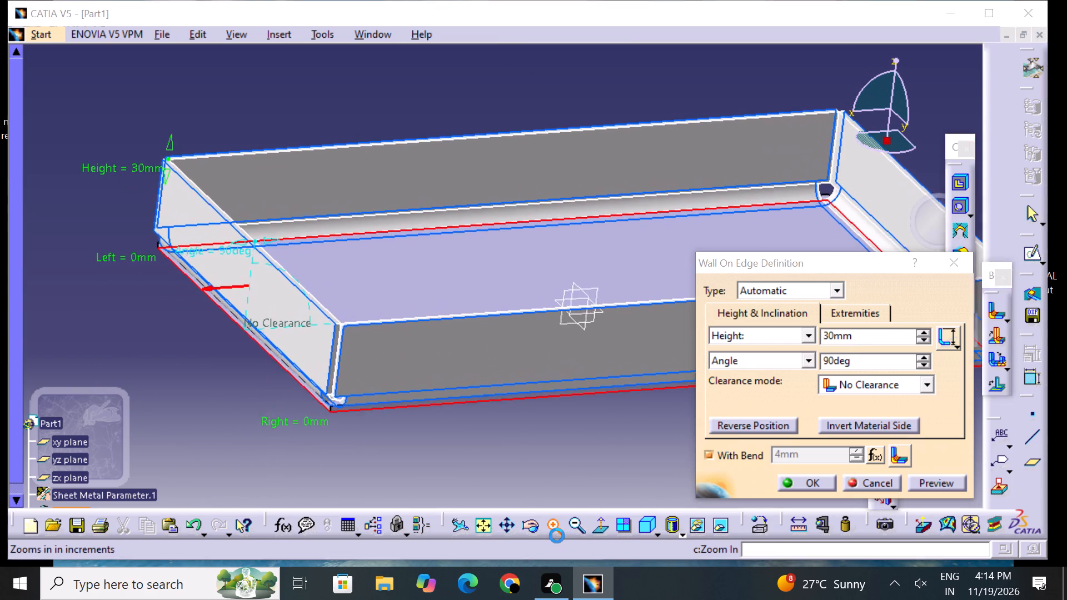
click(557, 536)
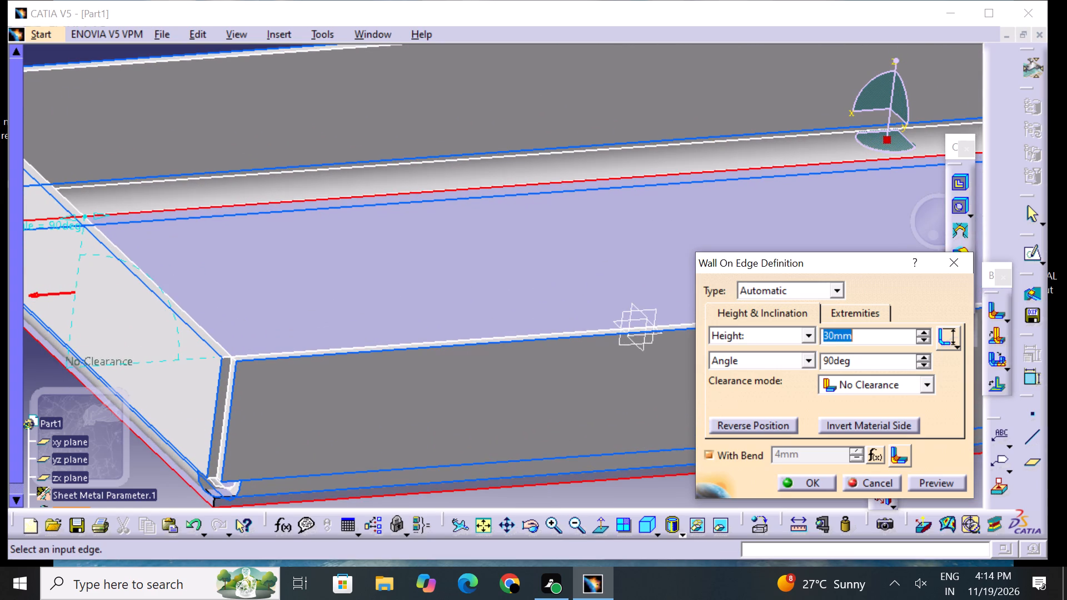
middle_drag(382, 403, 519, 347)
double_click(556, 530)
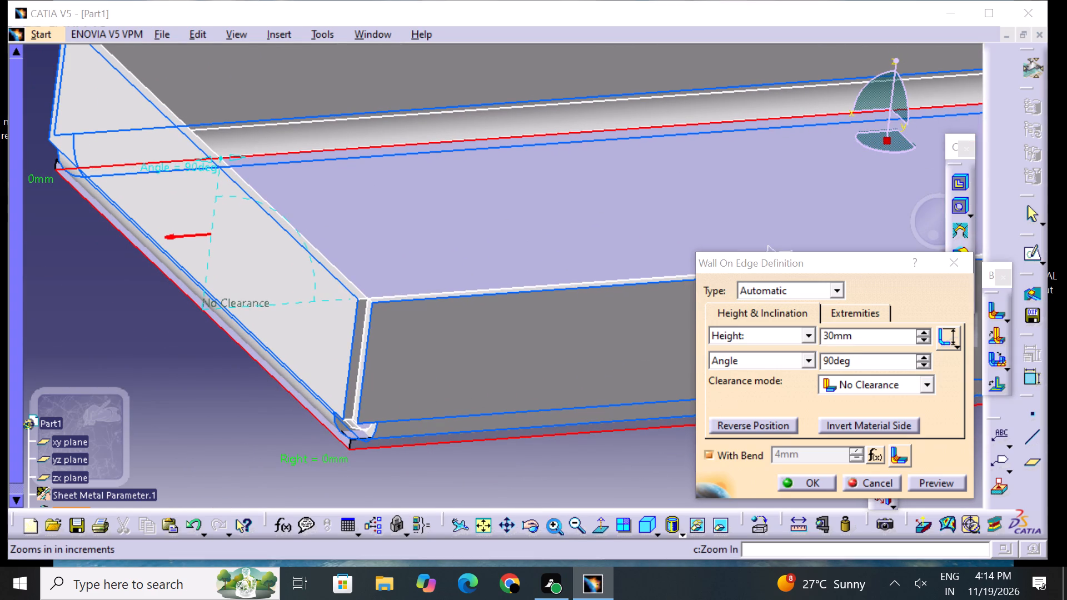
middle_drag(378, 403, 545, 361)
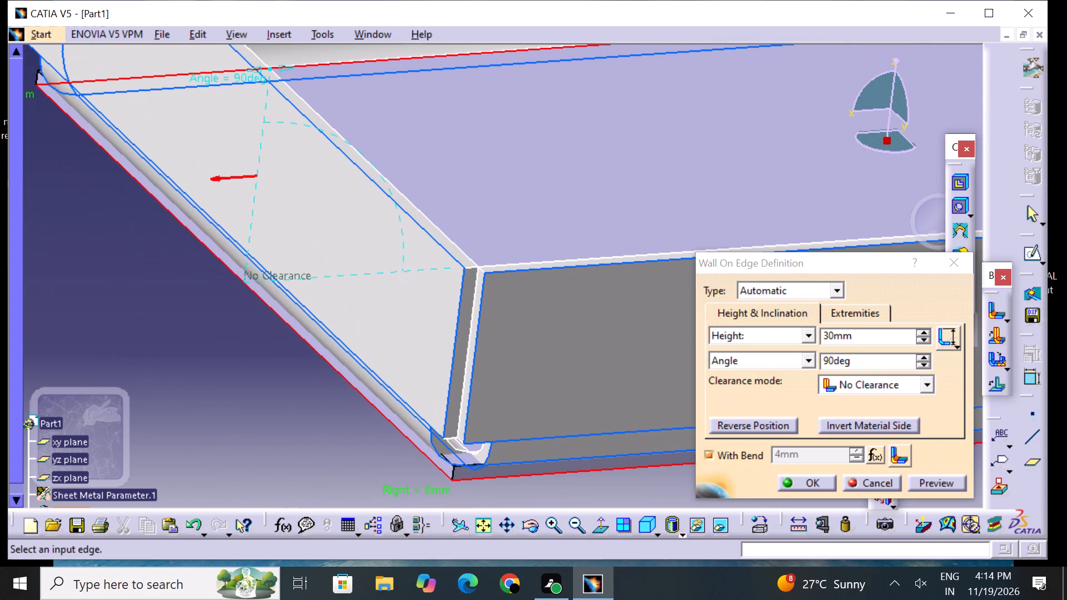
click(470, 448)
click(472, 449)
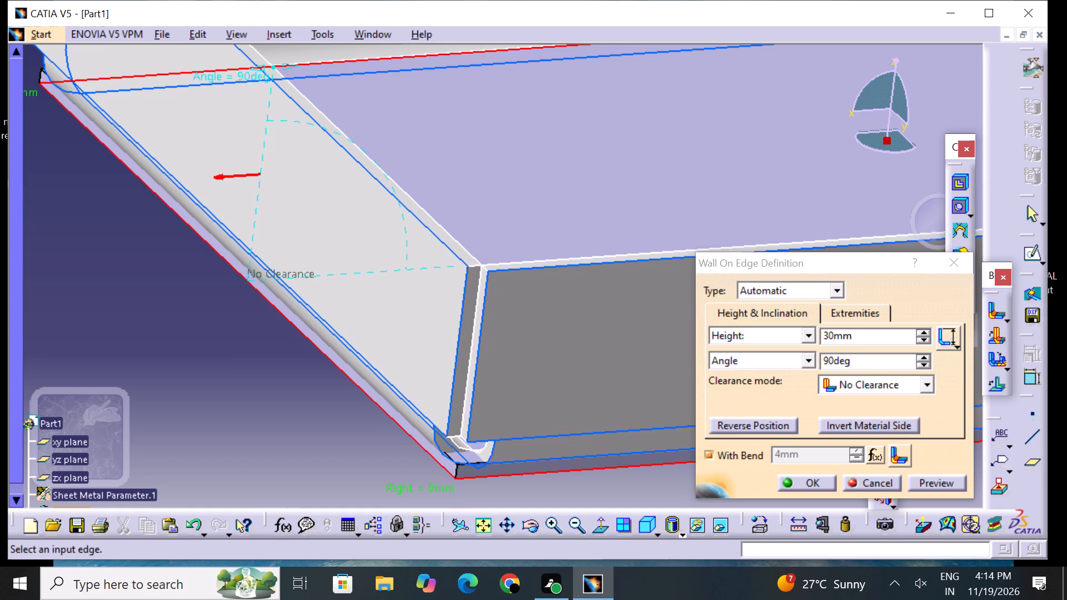
click(293, 122)
click(273, 100)
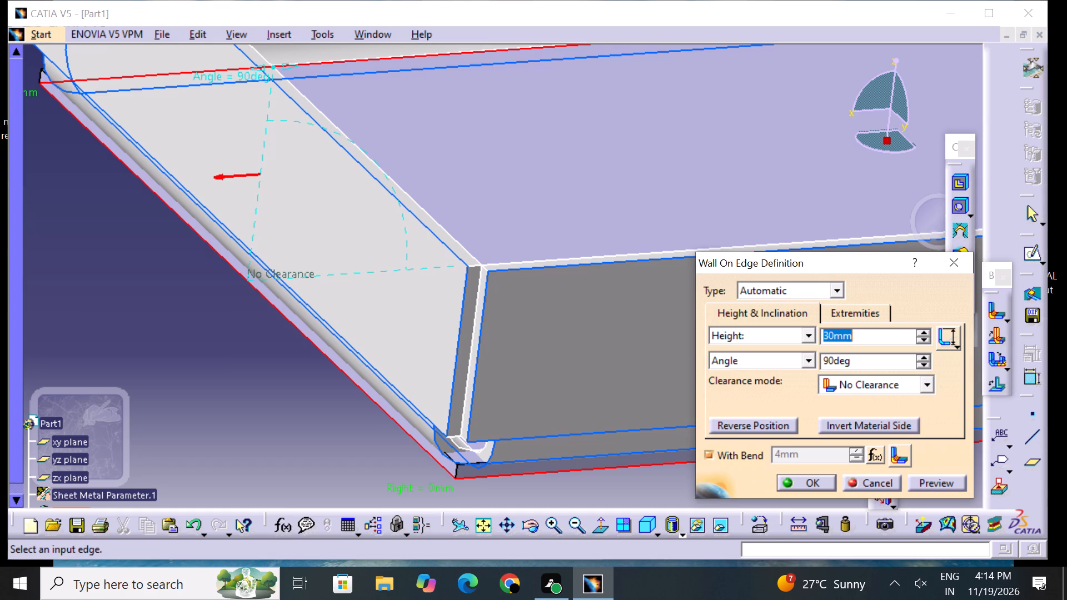
click(273, 101)
click(271, 109)
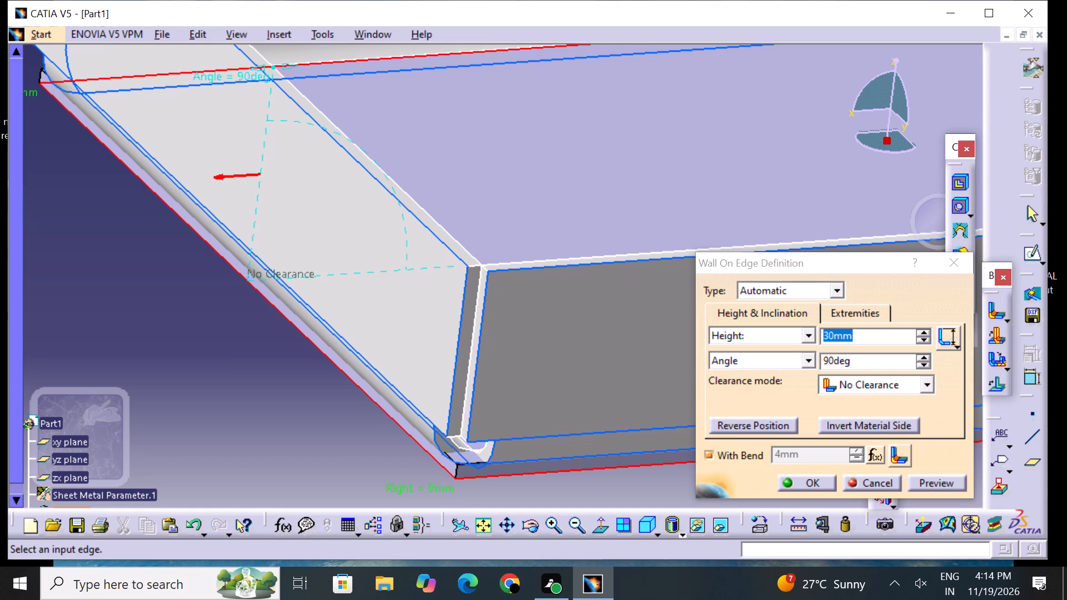
Invert the material side of the four edge walls and create them with bends, 30 mm height, 90 degrees and no clearance.
click(856, 421)
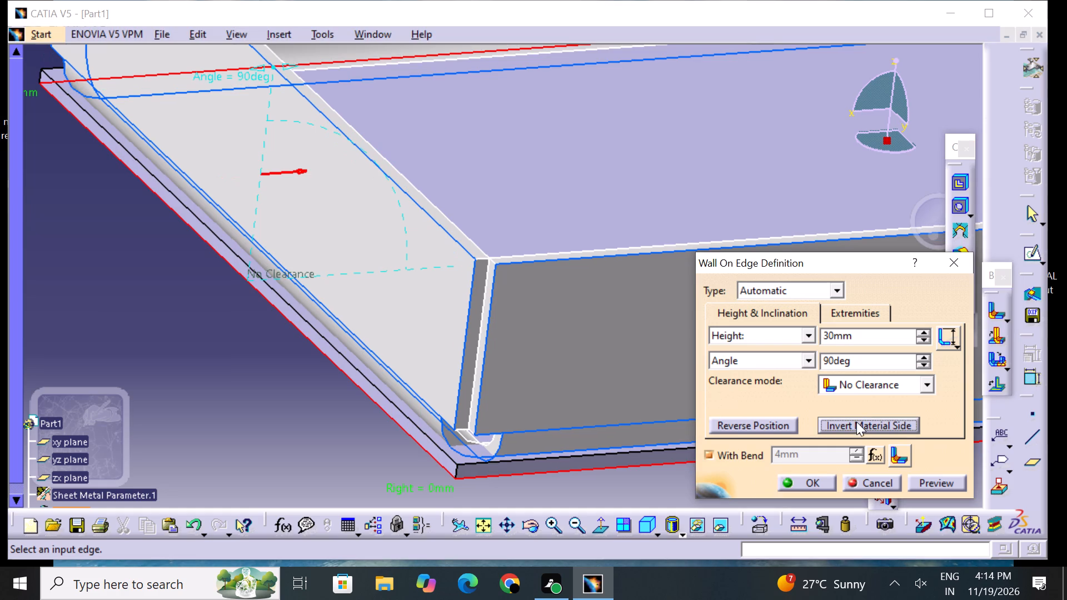
click(813, 480)
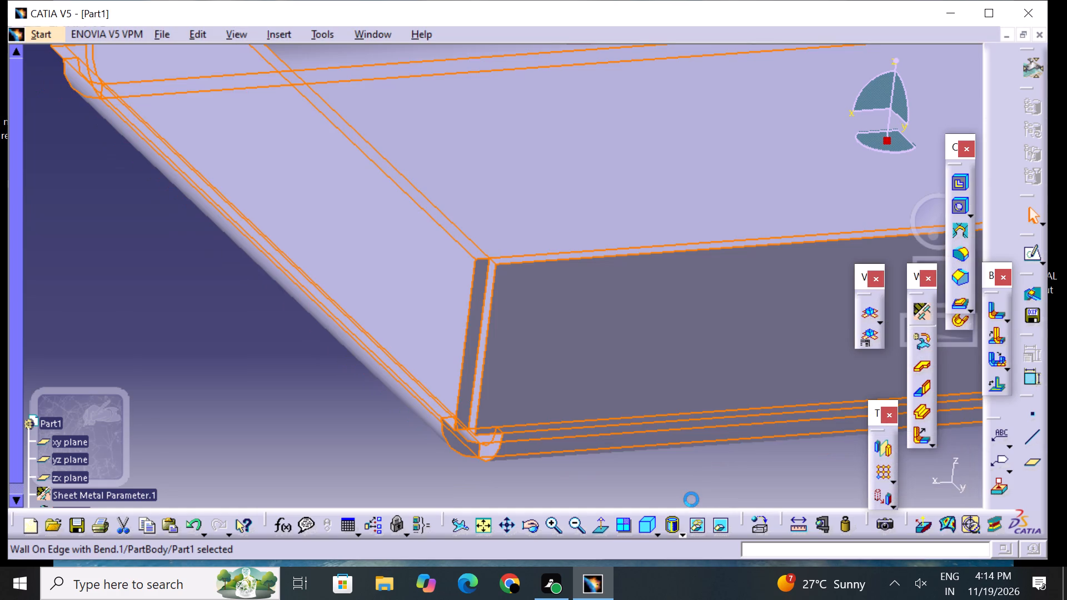
click(646, 474)
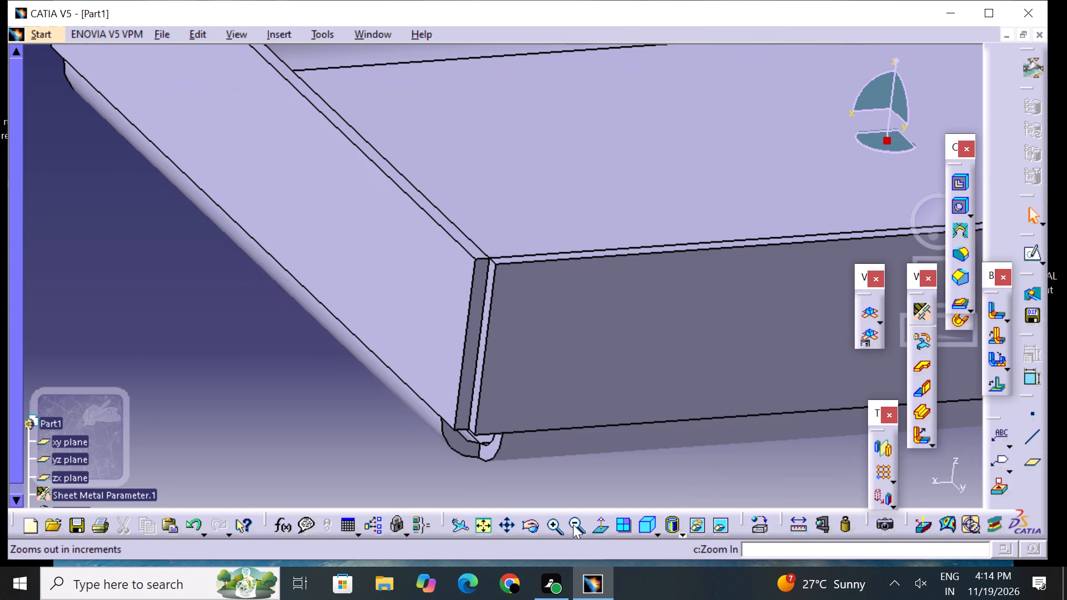
double_click(573, 524)
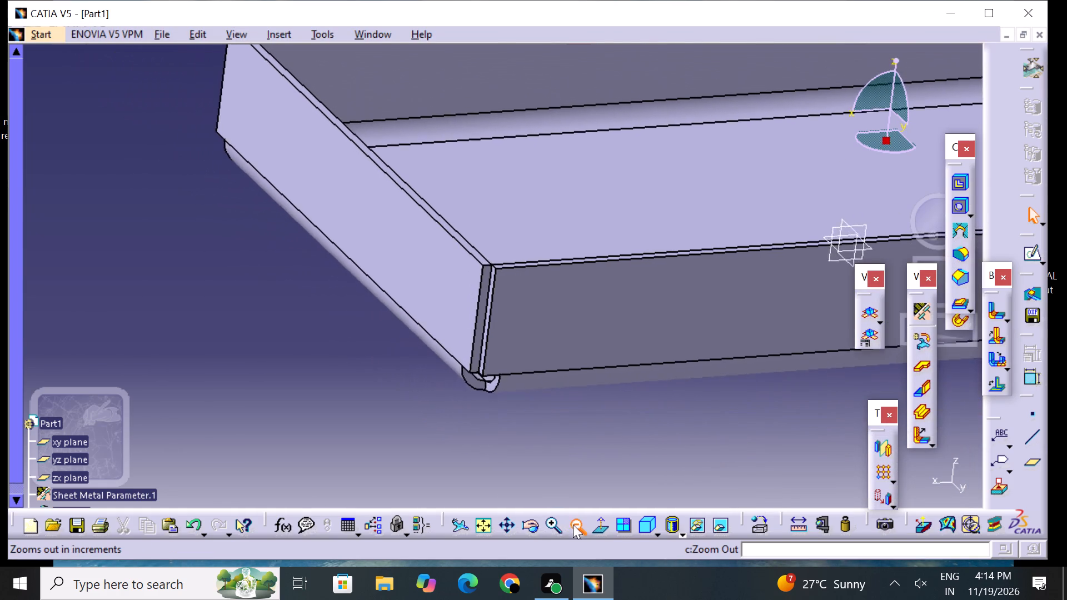
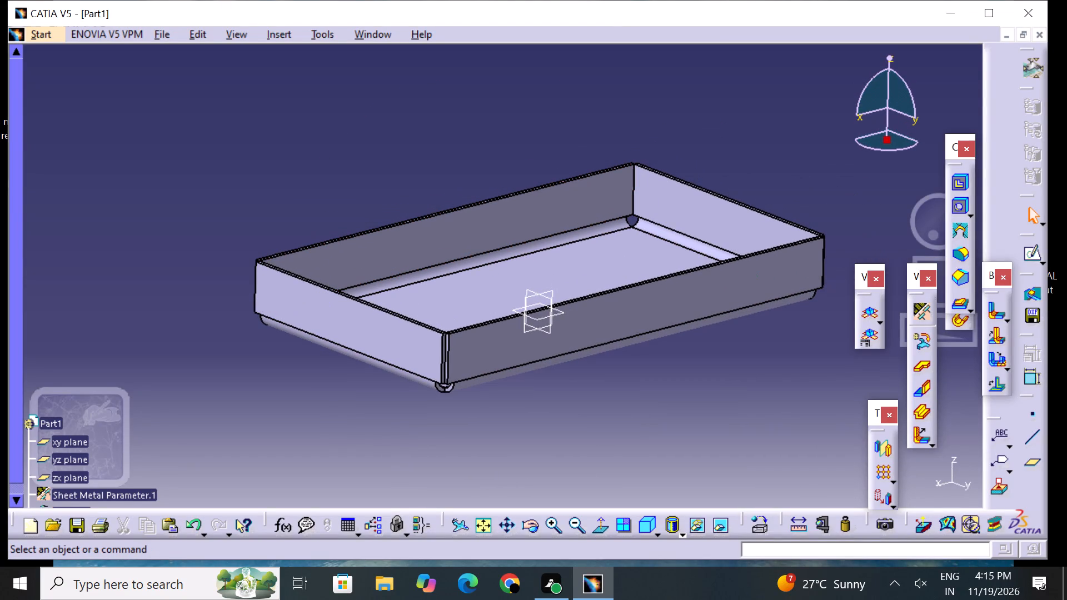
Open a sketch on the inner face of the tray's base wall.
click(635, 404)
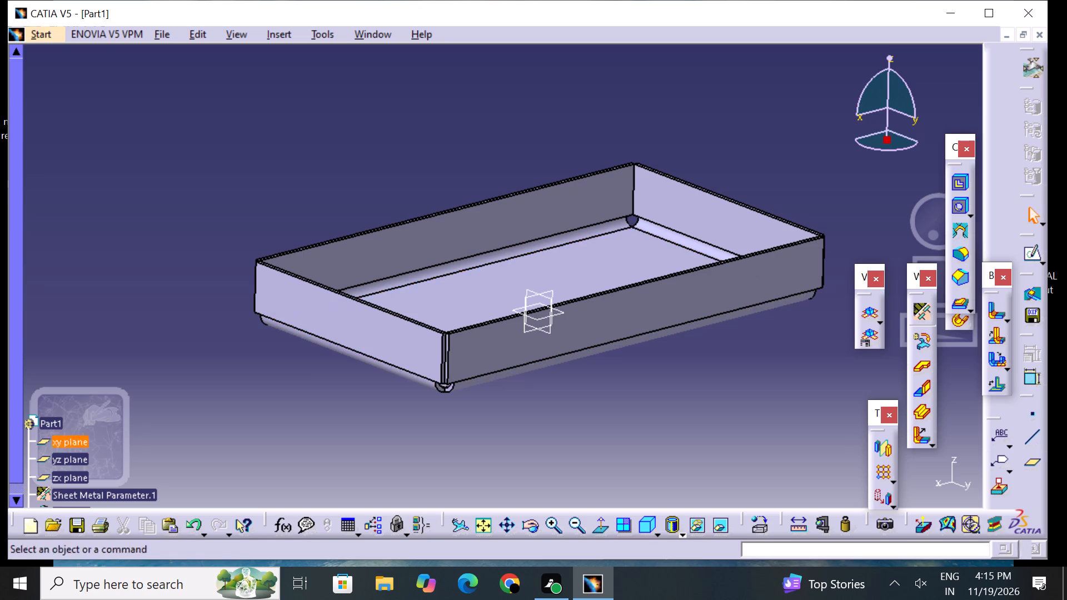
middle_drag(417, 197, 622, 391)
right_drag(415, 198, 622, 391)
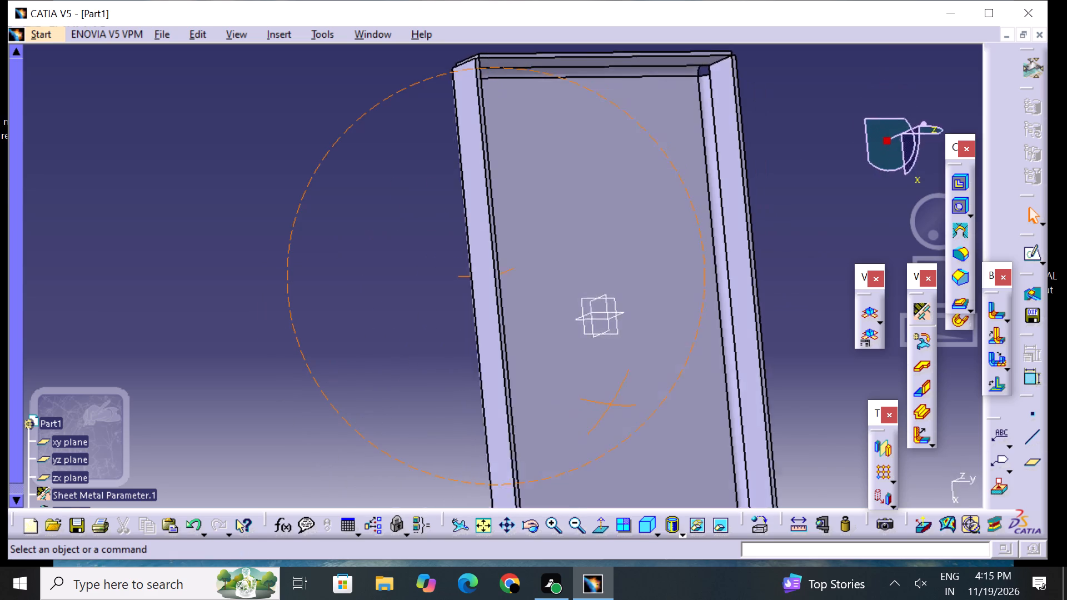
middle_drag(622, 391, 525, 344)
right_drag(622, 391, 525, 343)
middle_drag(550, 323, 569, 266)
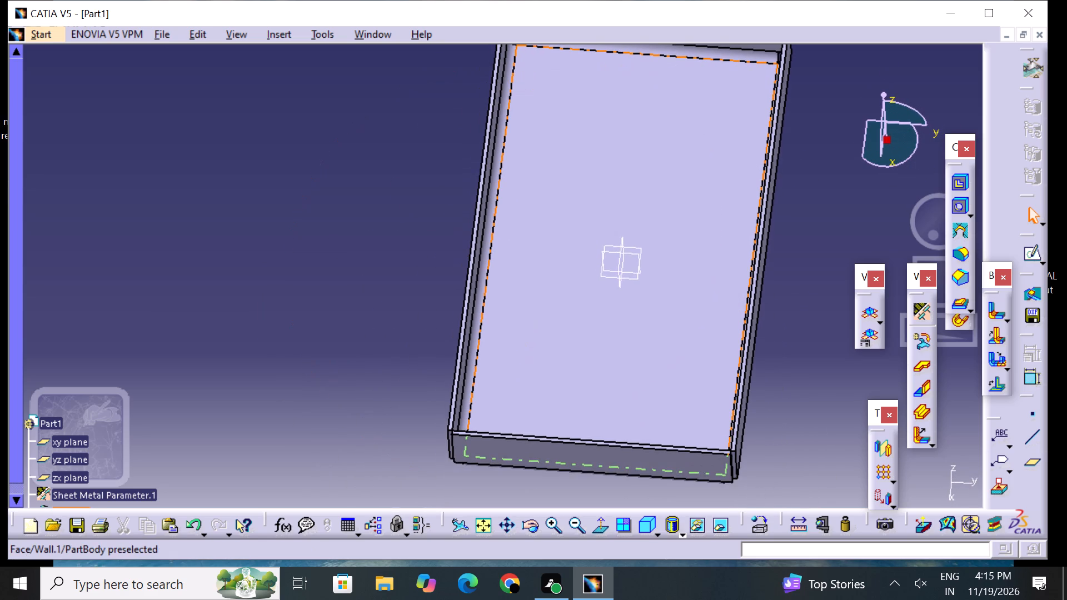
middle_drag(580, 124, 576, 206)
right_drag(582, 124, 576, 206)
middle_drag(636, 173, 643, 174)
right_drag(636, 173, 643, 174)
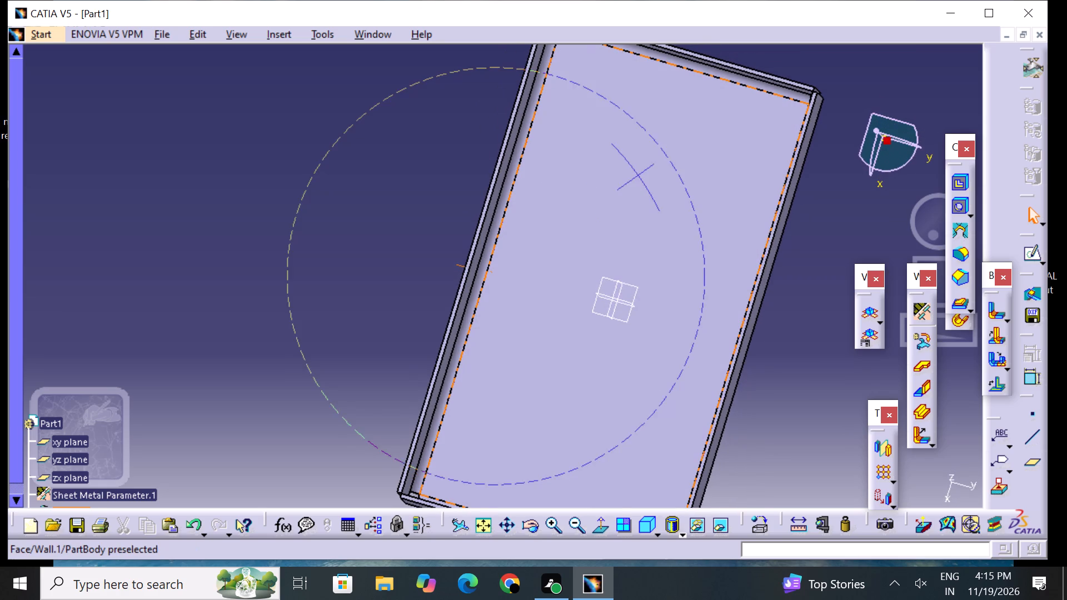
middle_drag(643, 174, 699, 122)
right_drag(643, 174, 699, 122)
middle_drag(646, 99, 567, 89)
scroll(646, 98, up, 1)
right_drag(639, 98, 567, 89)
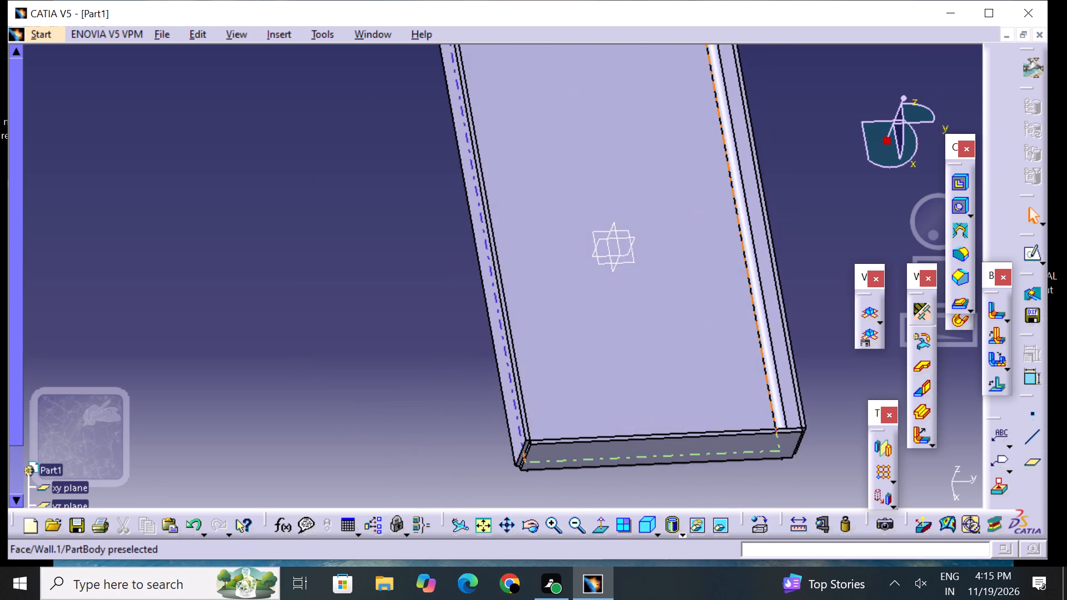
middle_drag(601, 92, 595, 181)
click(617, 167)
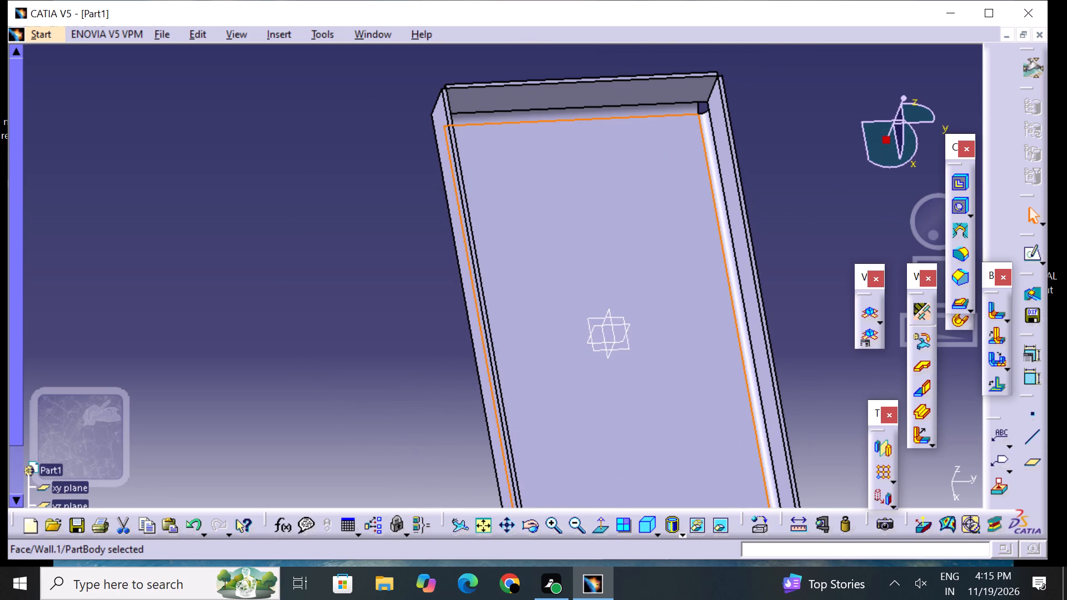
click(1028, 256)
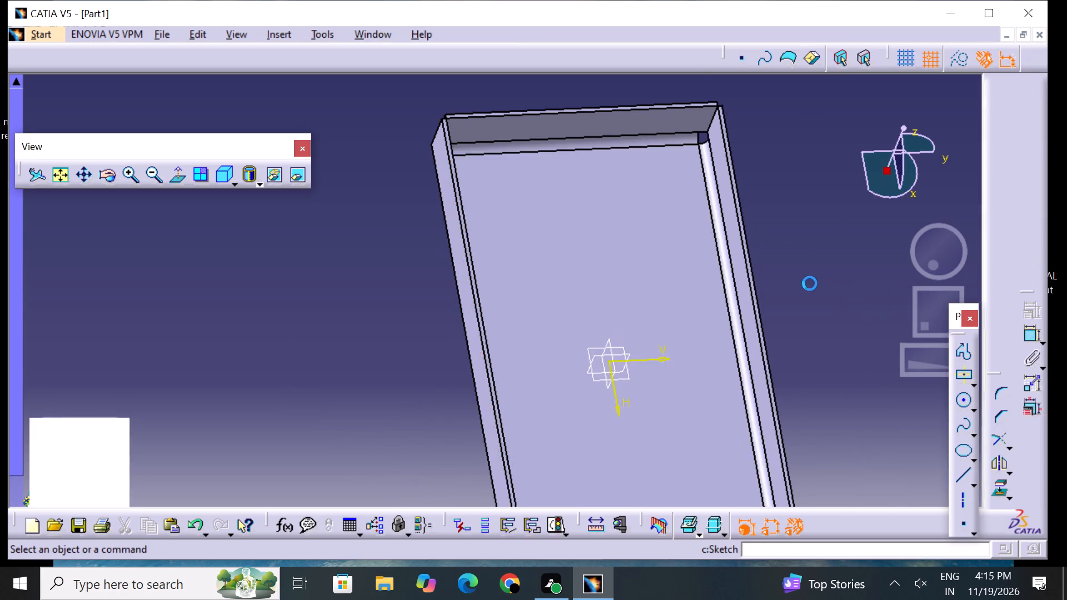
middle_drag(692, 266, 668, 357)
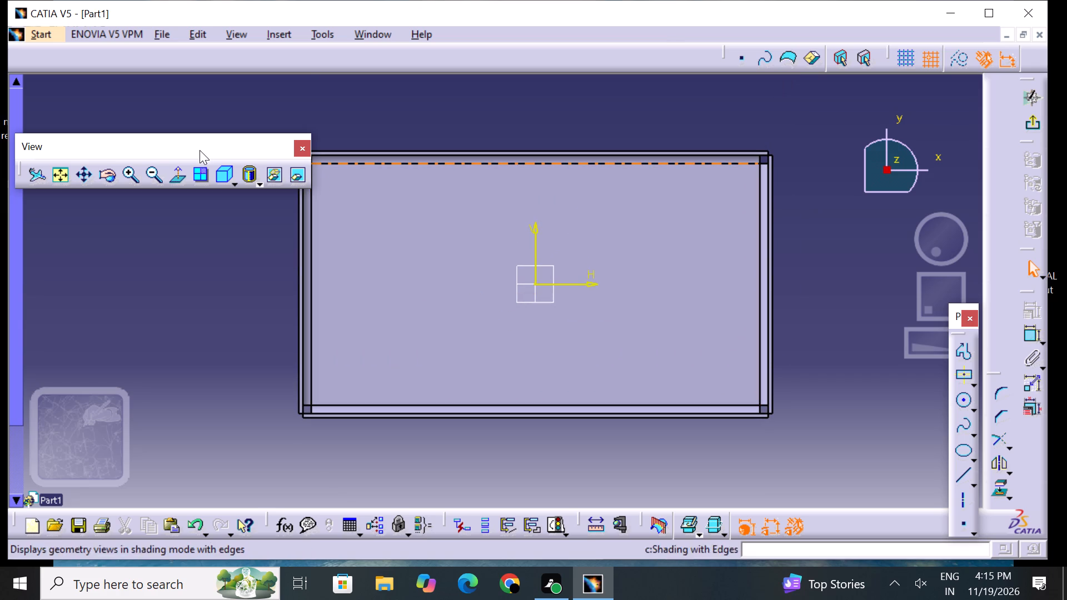
Examine a tray corner and its adjoining wall edges close up in the sketch view, and leave the sketch without drawing.
drag(198, 149, 772, 55)
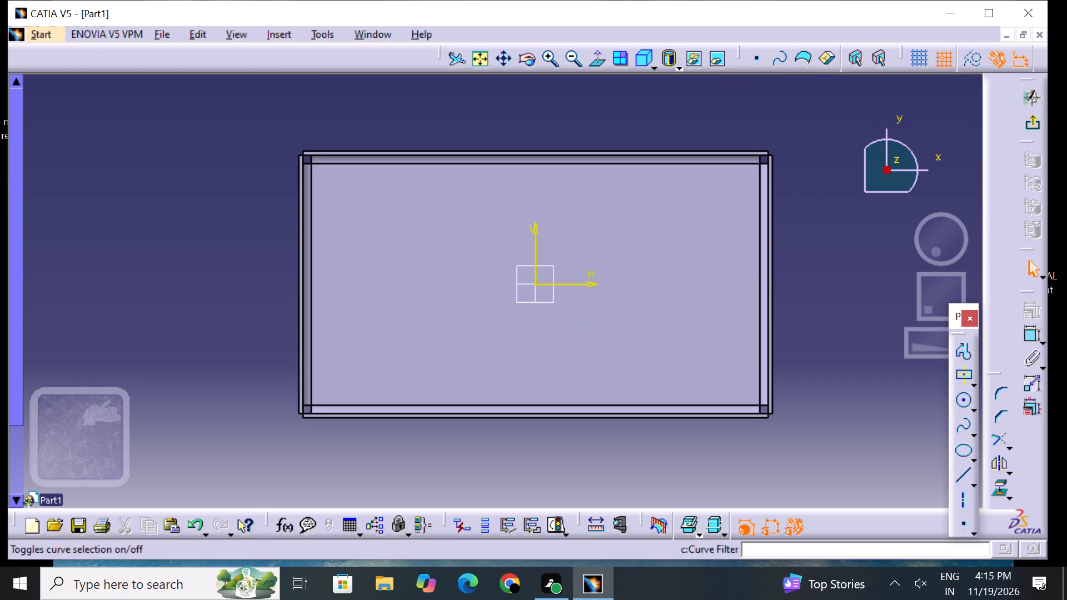
double_click(552, 57)
click(552, 57)
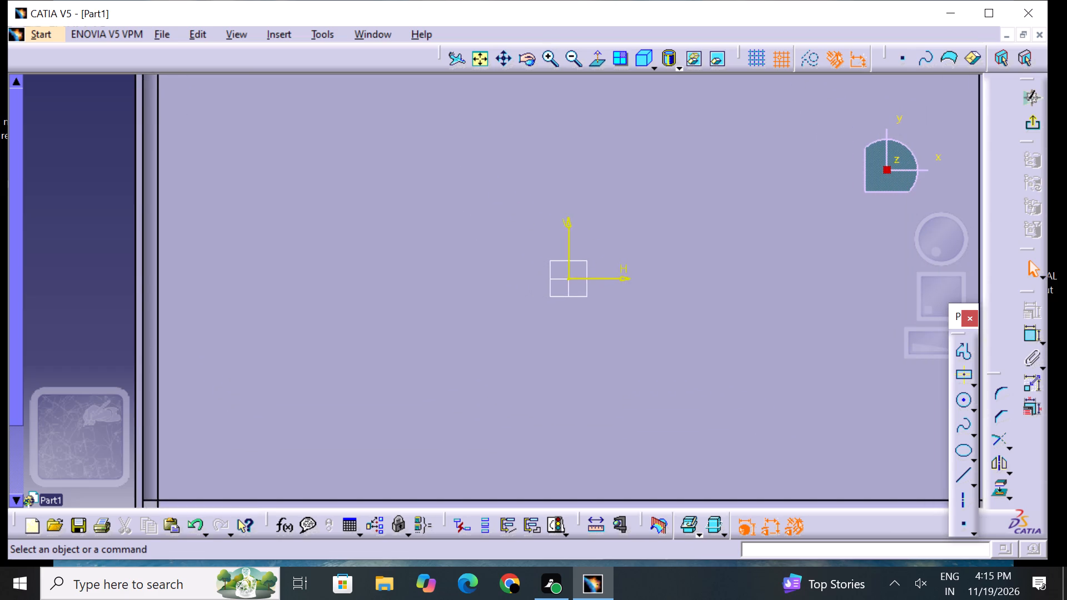
middle_drag(456, 197, 712, 303)
double_click(551, 61)
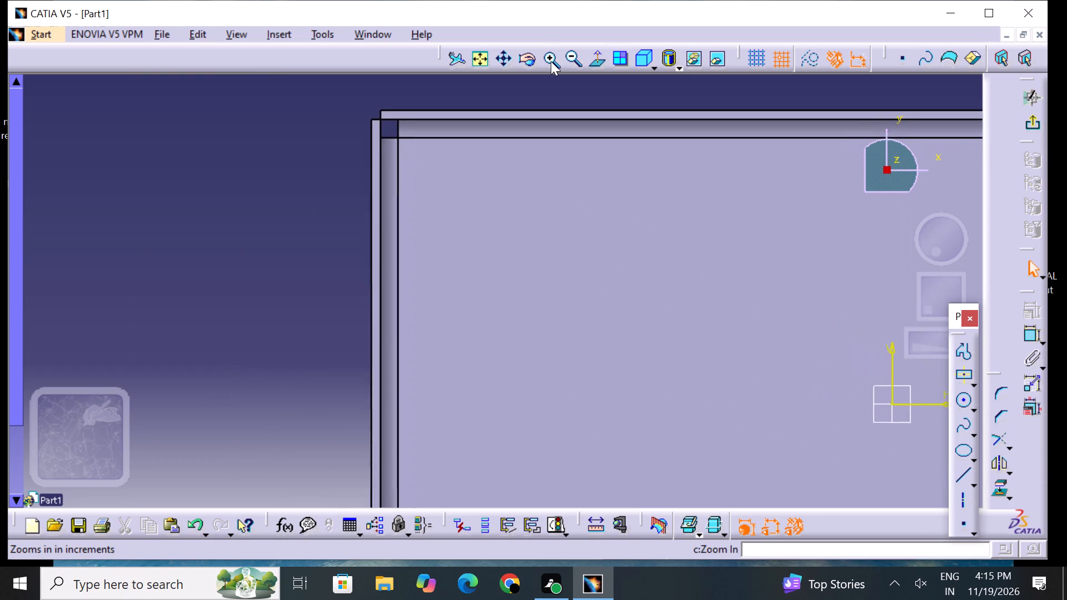
click(551, 61)
middle_drag(531, 179, 355, 236)
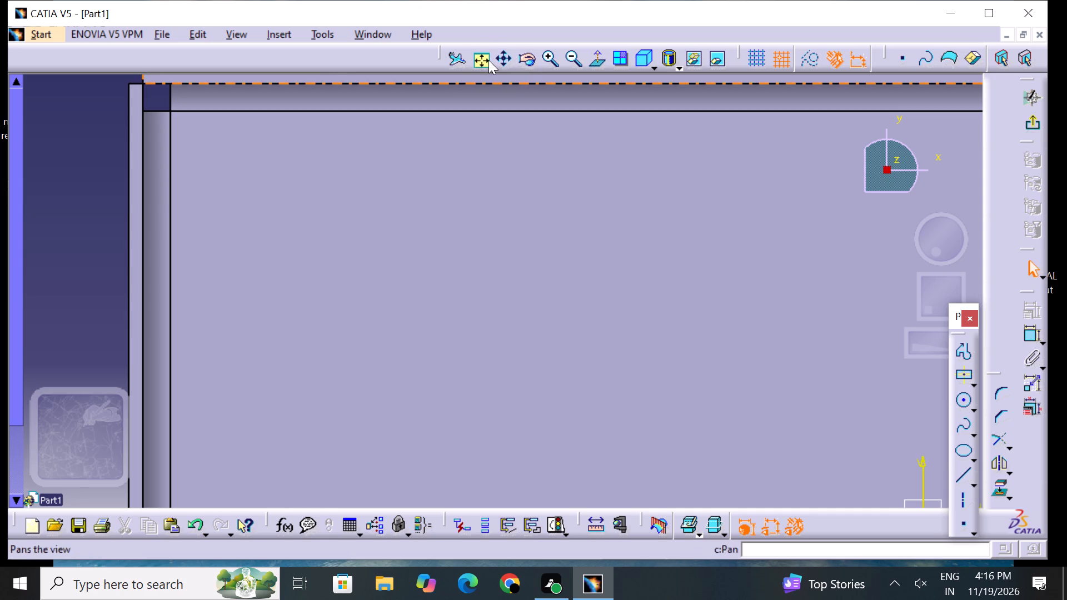
triple_click(572, 55)
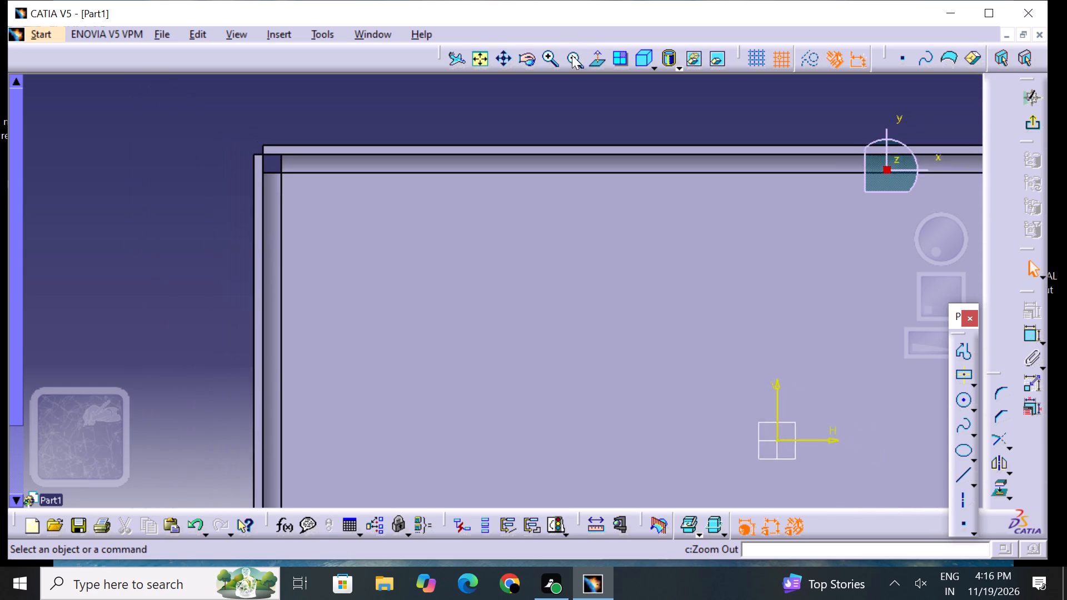
click(572, 55)
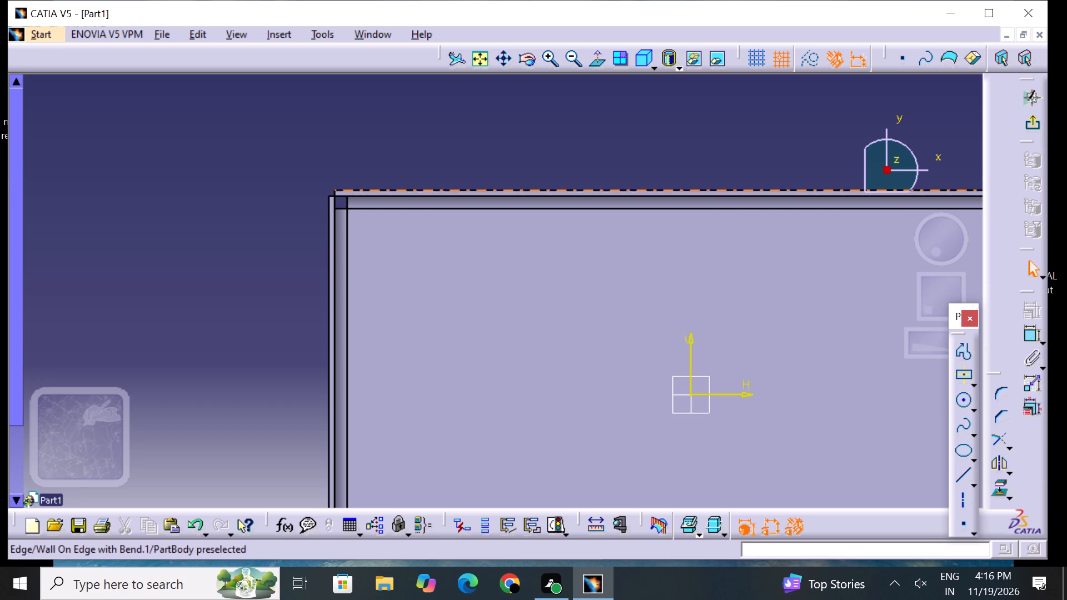
scroll(313, 158, up, 11)
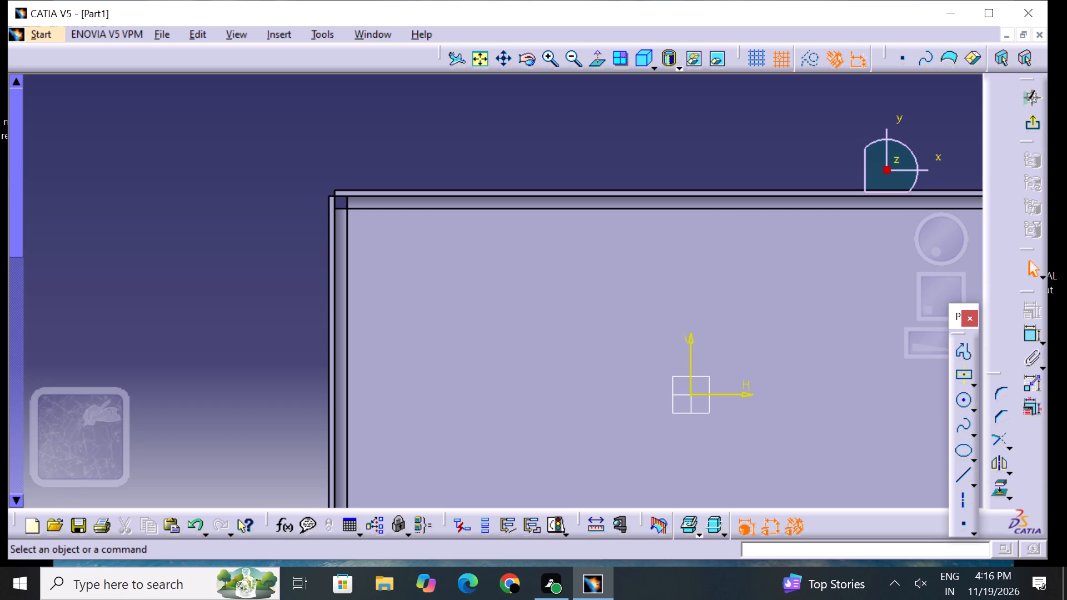
scroll(311, 157, up, 12)
scroll(310, 156, down, 20)
scroll(310, 156, down, 6)
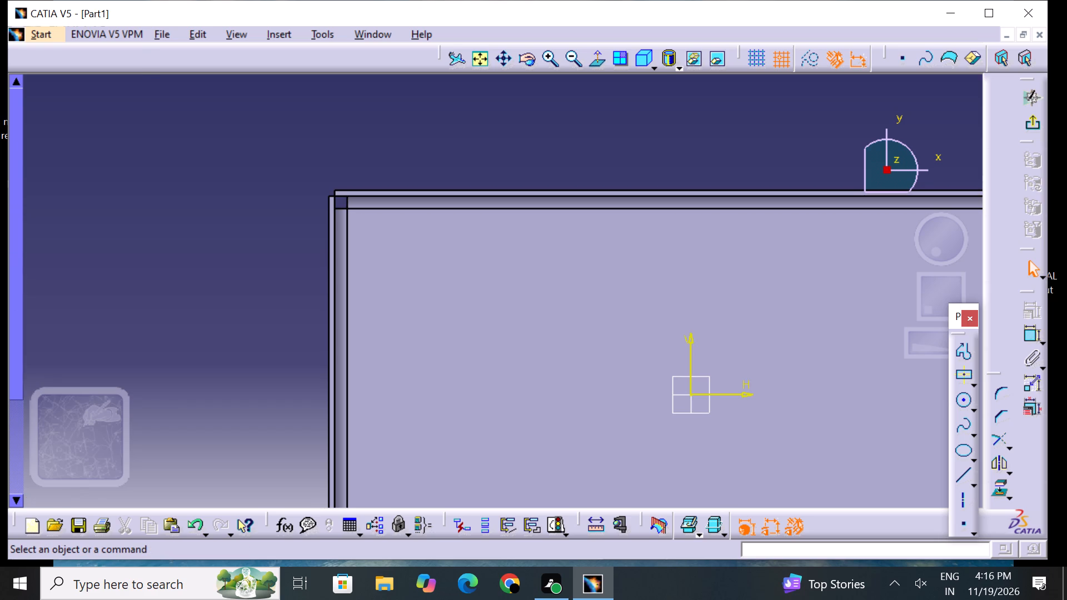
scroll(315, 152, down, 8)
scroll(315, 152, up, 1)
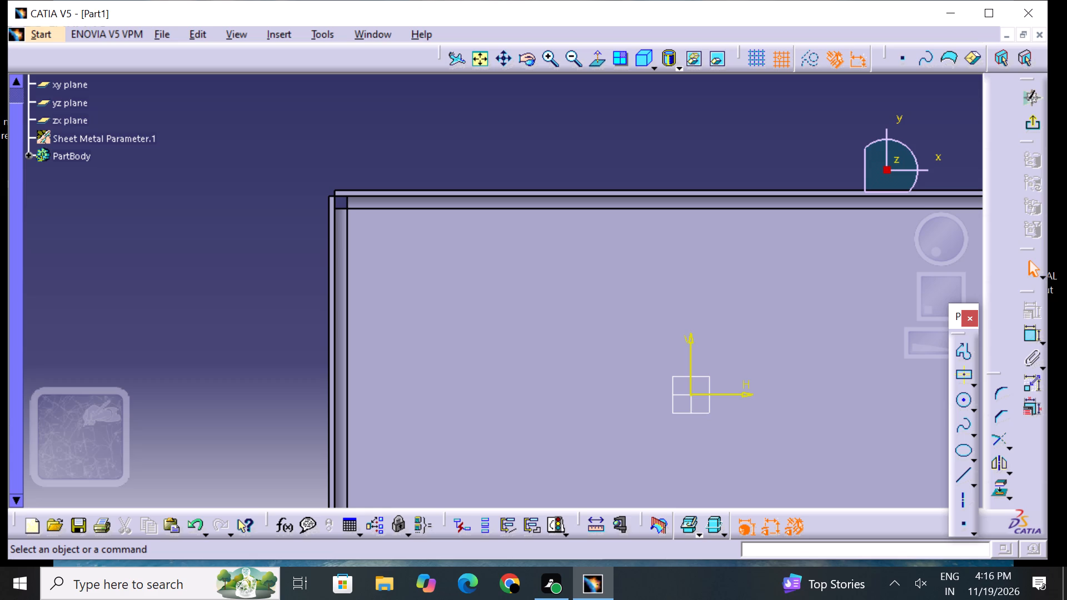
middle_drag(620, 314, 610, 298)
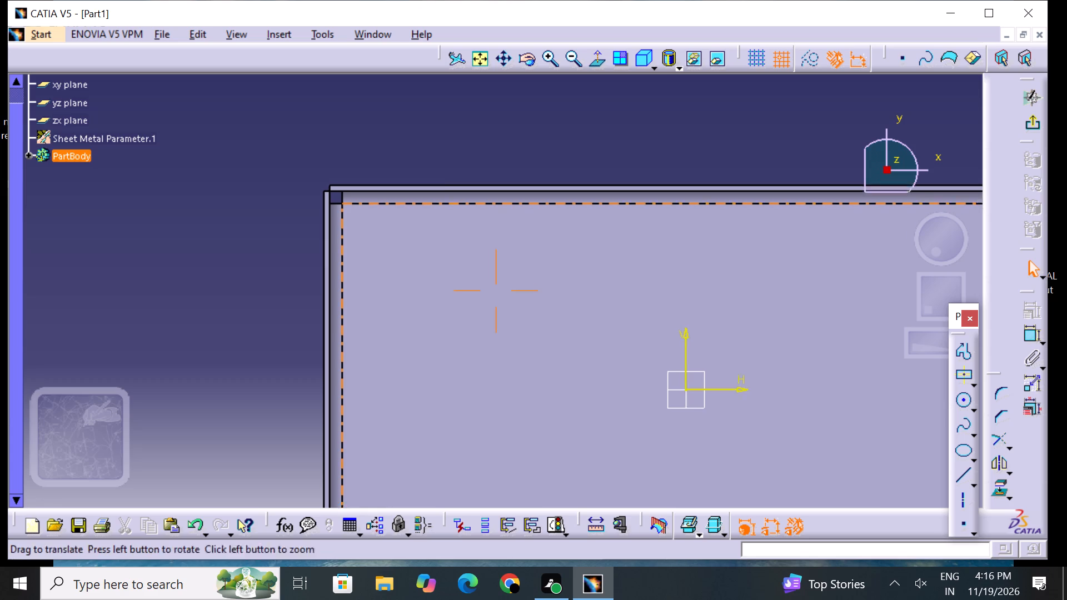
middle_drag(610, 298, 526, 259)
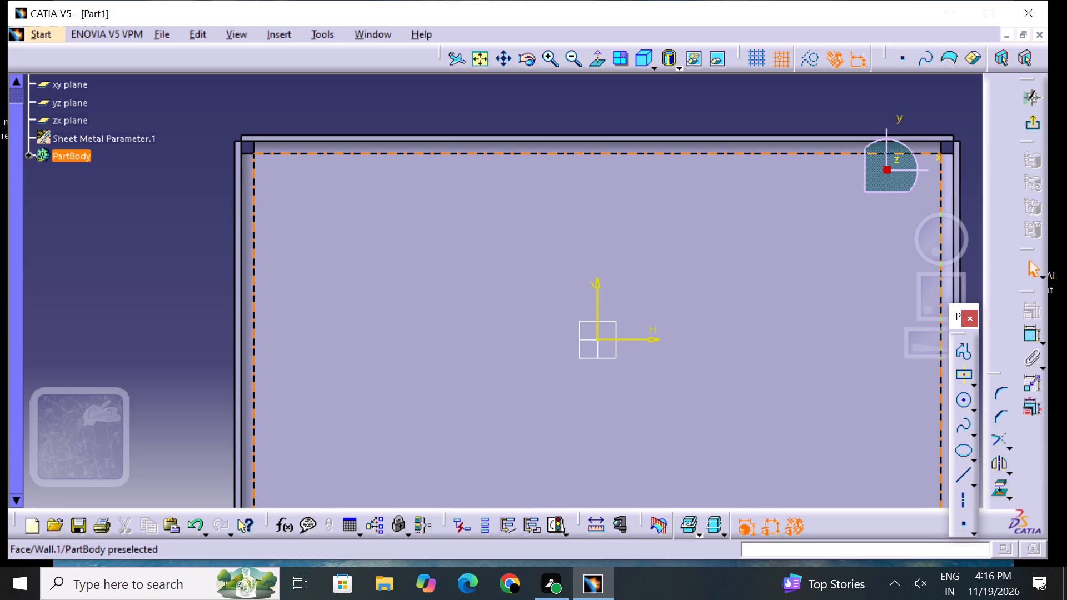
middle_drag(372, 201, 371, 213)
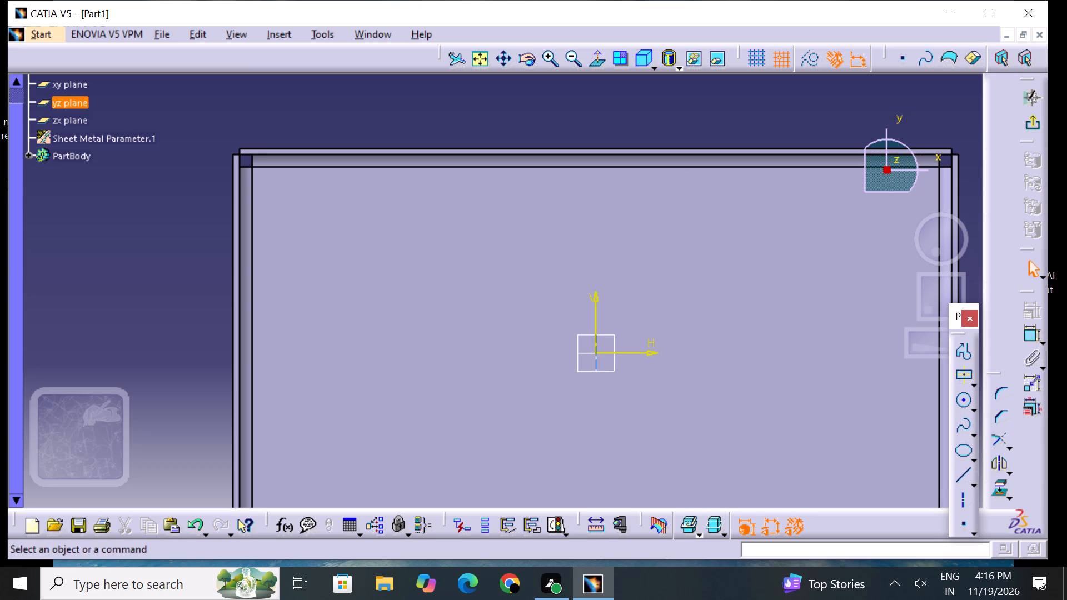
double_click(103, 134)
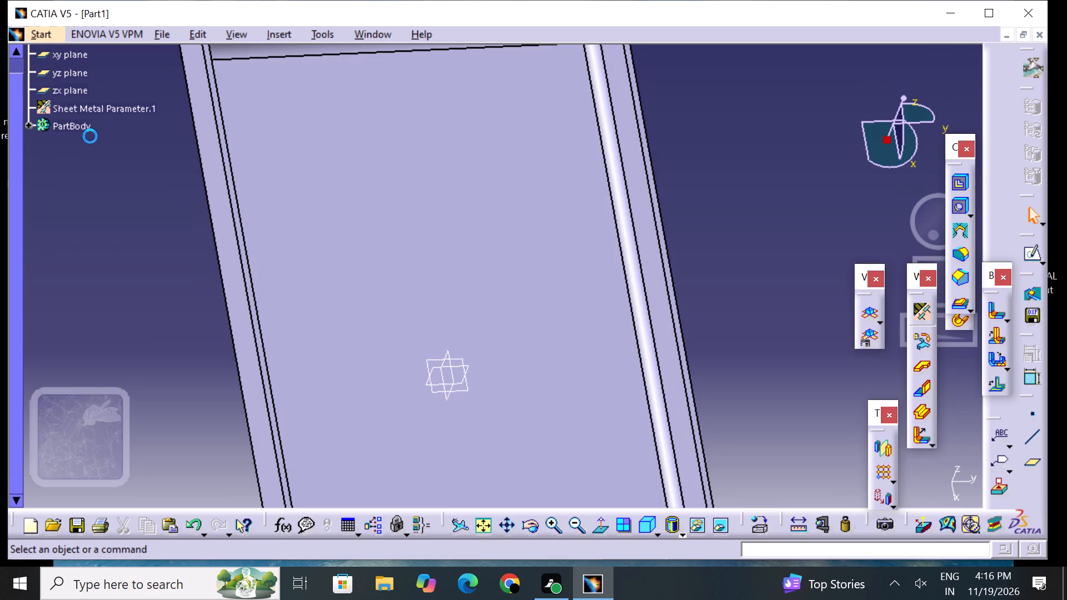
Set the bend extremities in the part's sheet metal parameters to Closed.
middle_drag(163, 172, 283, 464)
scroll(512, 387, up, 1)
middle_drag(512, 387, 330, 404)
right_drag(513, 387, 333, 397)
middle_drag(330, 369, 432, 325)
right_drag(339, 367, 432, 325)
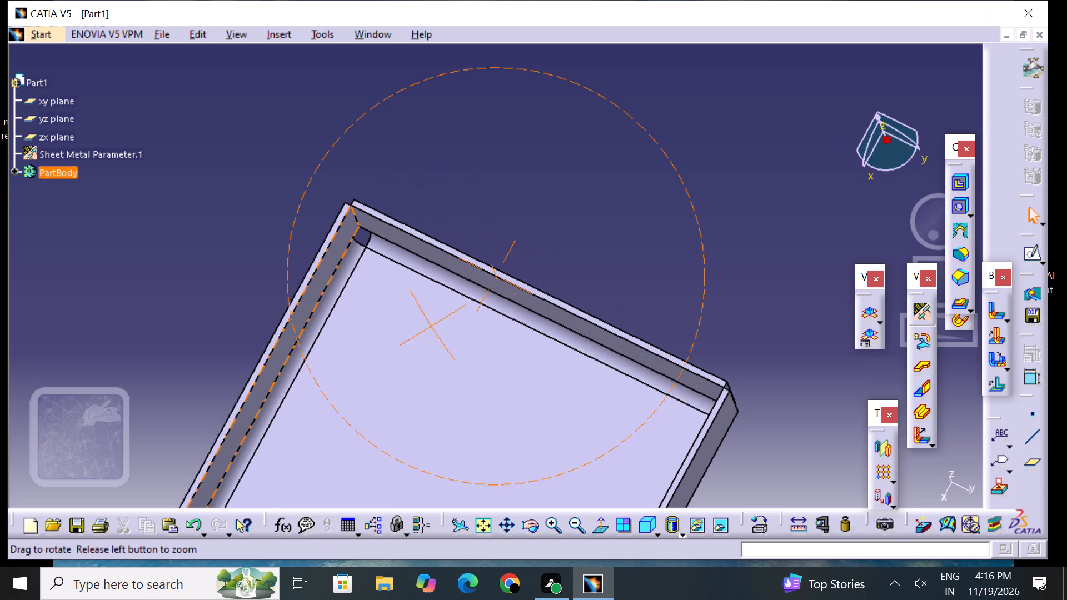
middle_drag(432, 325, 440, 318)
right_drag(432, 325, 440, 318)
middle_drag(467, 388, 495, 392)
right_drag(497, 392, 519, 329)
middle_drag(495, 392, 522, 329)
click(122, 157)
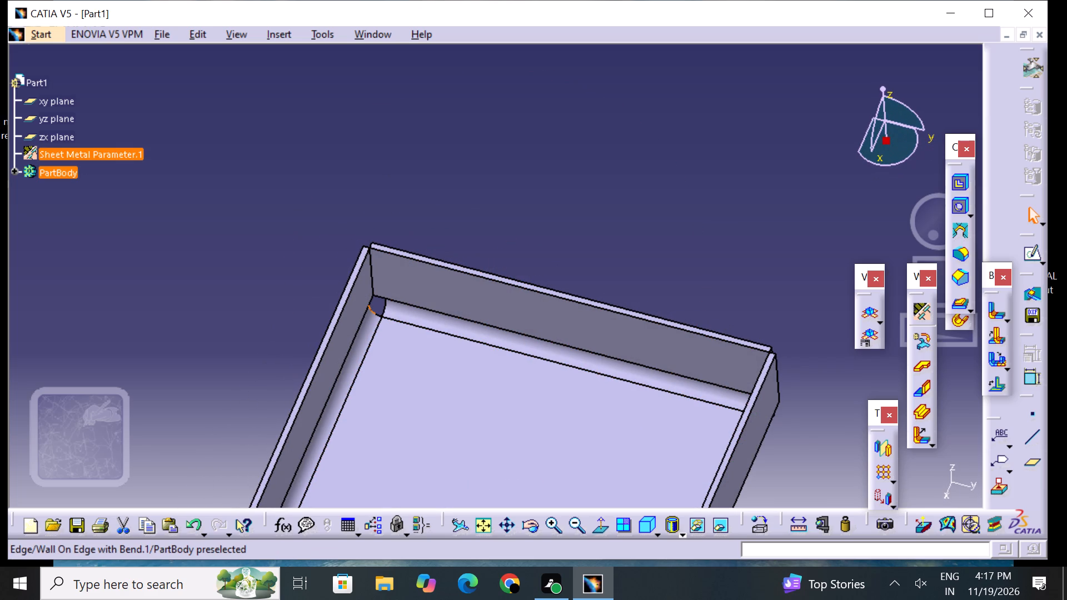
click(120, 153)
click(121, 153)
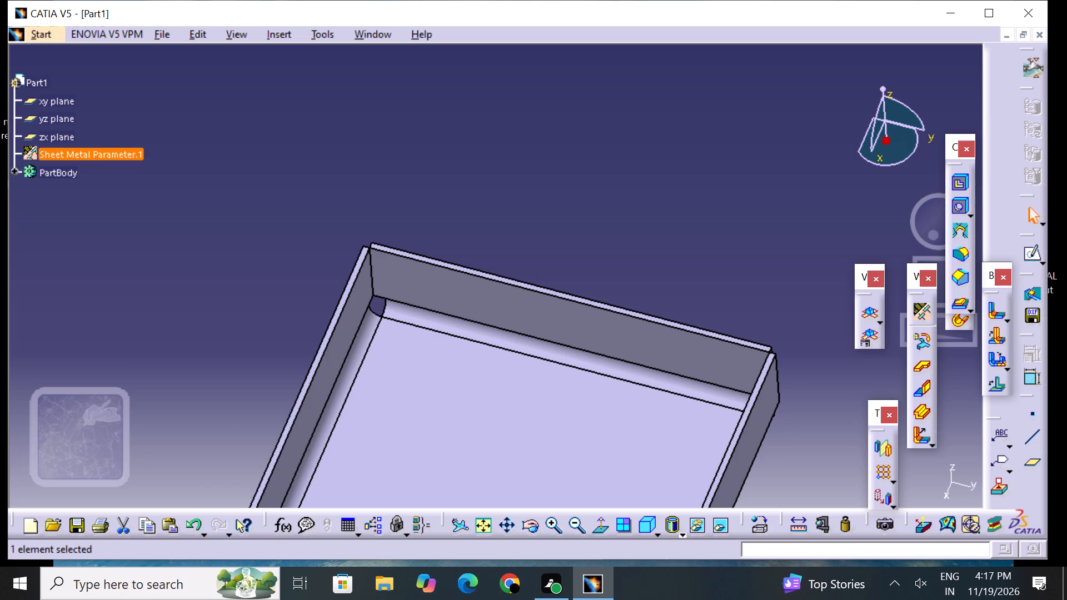
right_click(122, 152)
click(111, 176)
double_click(116, 156)
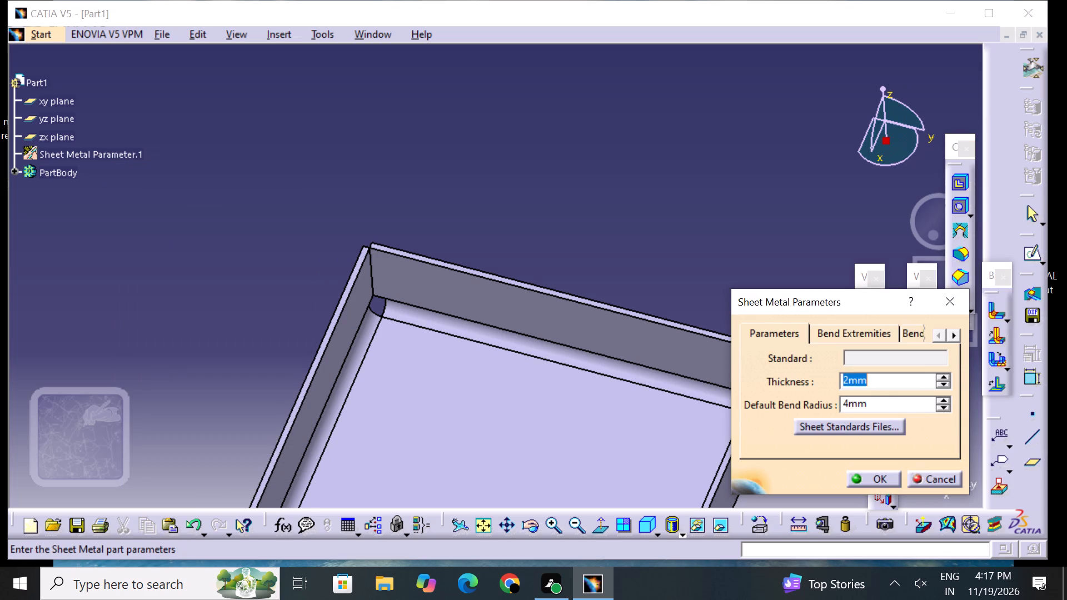
click(840, 337)
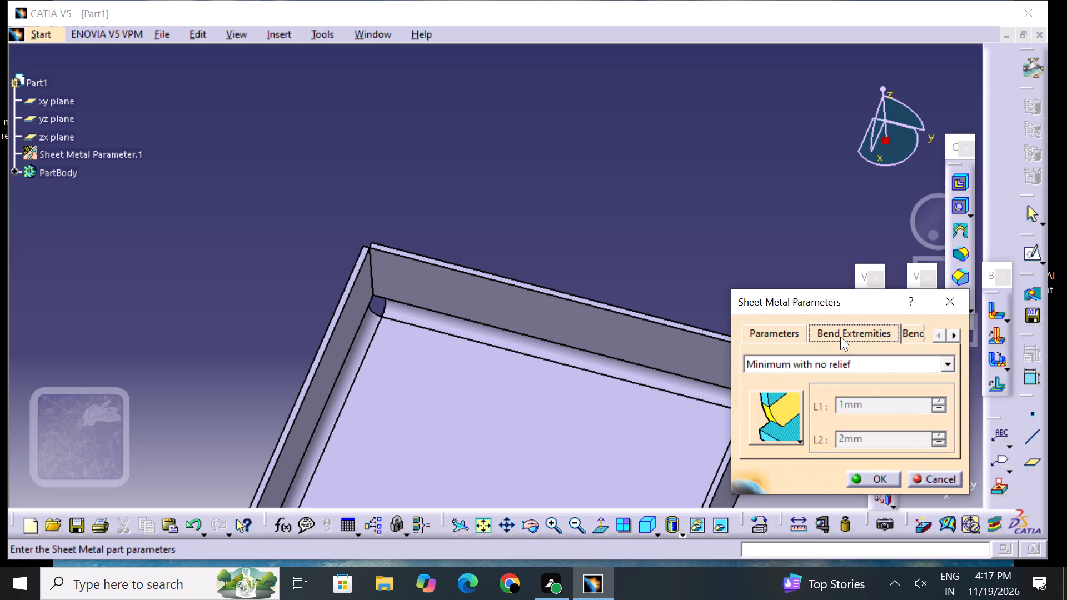
click(801, 364)
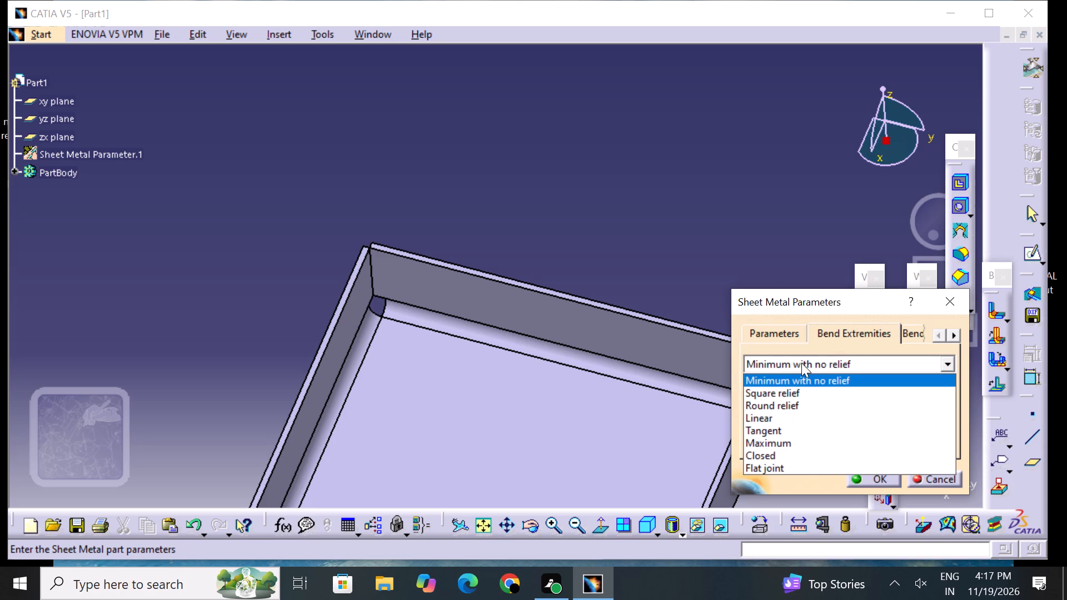
click(793, 457)
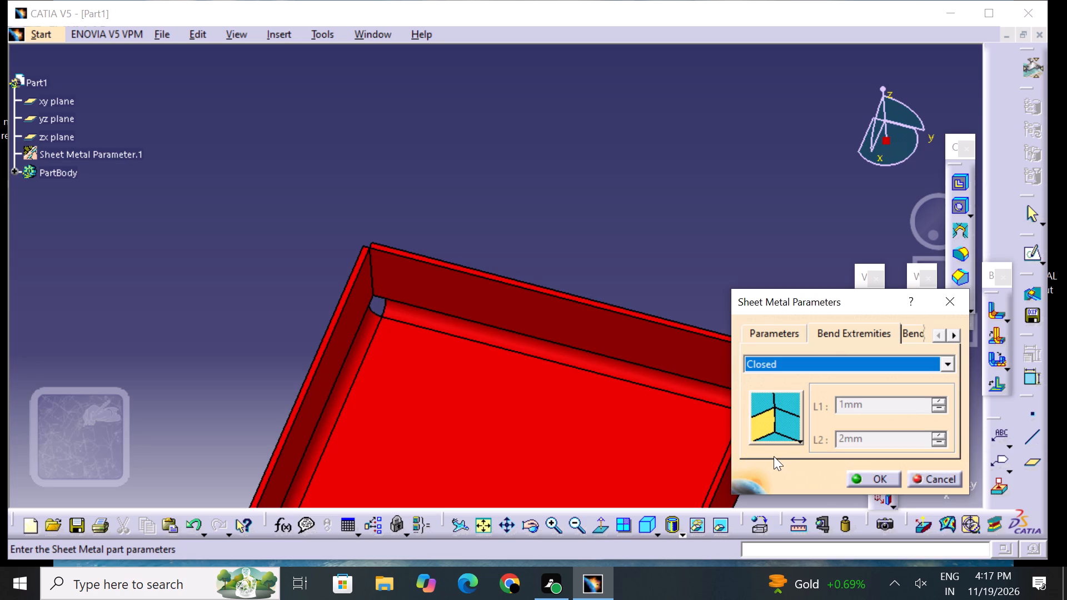
click(862, 479)
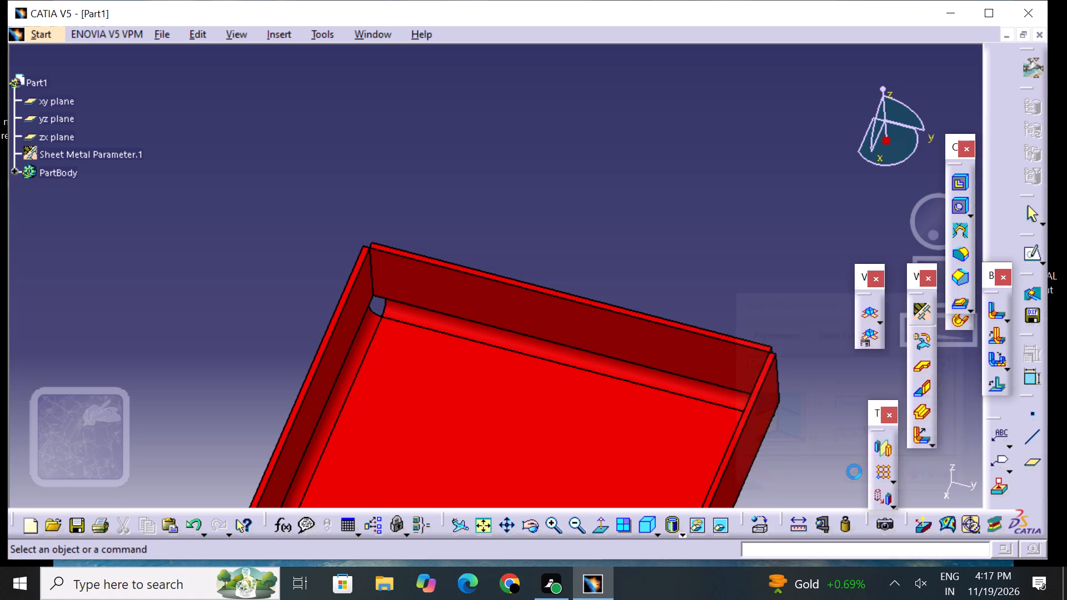
Examine the tray's corners and bend ends from inside, underneath and overall, checking how the bends meet.
middle_drag(765, 451, 782, 303)
middle_drag(688, 256, 777, 321)
right_drag(709, 268, 777, 321)
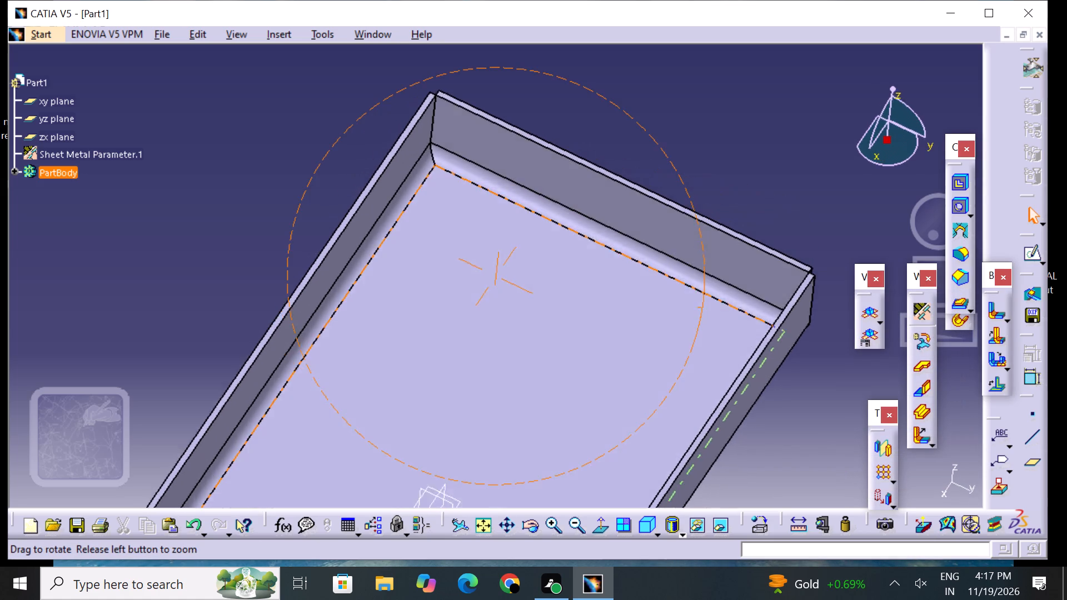
middle_drag(777, 321, 774, 370)
right_drag(777, 321, 774, 370)
middle_drag(550, 281, 620, 437)
scroll(550, 281, up, 1)
right_drag(556, 281, 620, 436)
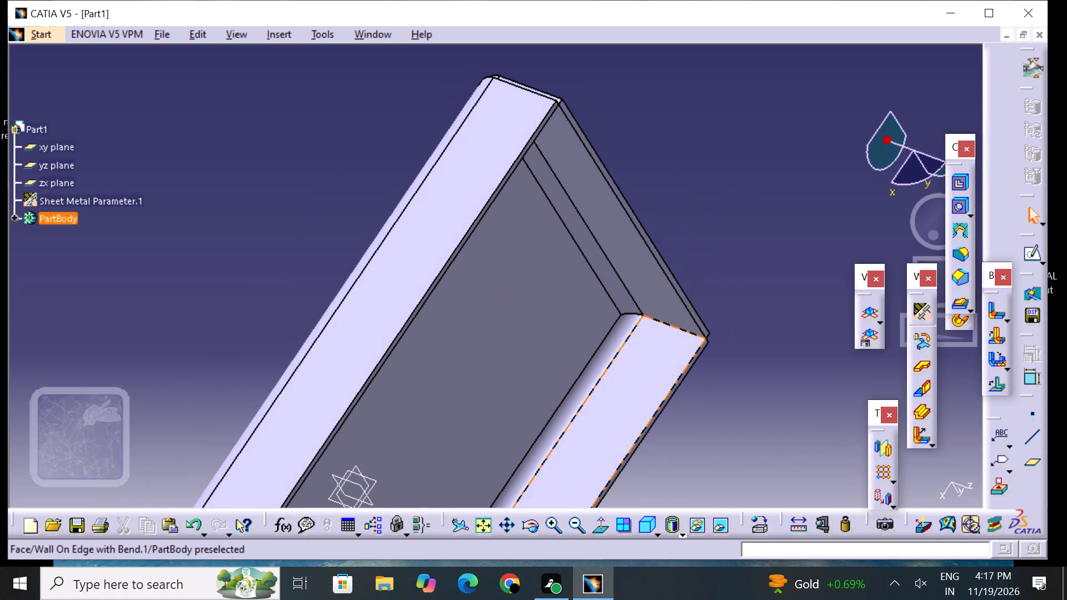
middle_drag(621, 399, 584, 319)
right_drag(622, 399, 541, 261)
middle_drag(530, 264, 469, 183)
right_drag(533, 259, 436, 138)
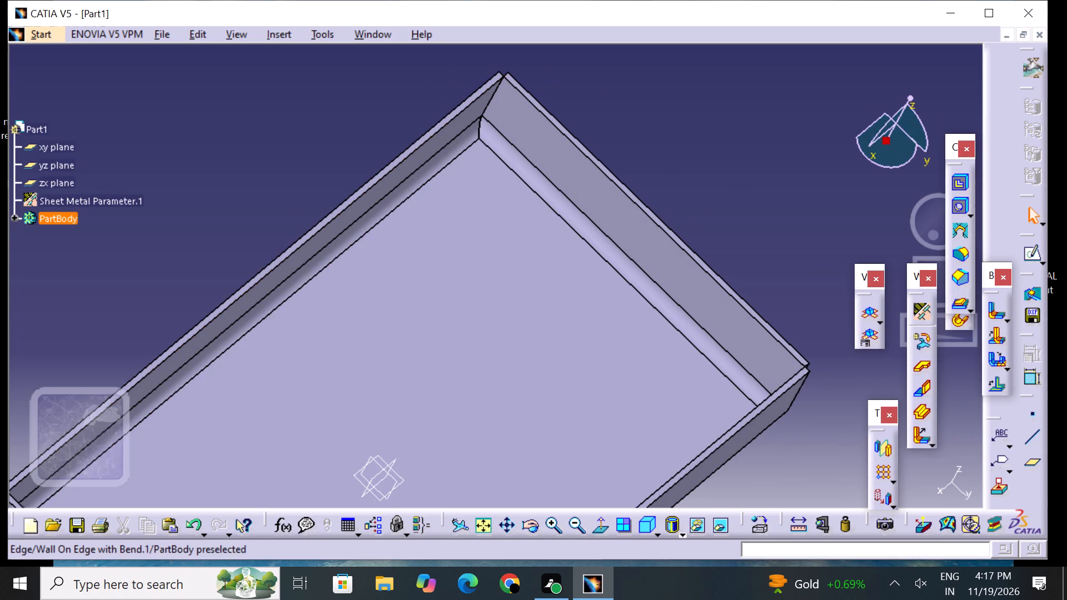
middle_drag(576, 334, 540, 255)
right_drag(576, 334, 540, 234)
middle_drag(498, 287, 686, 229)
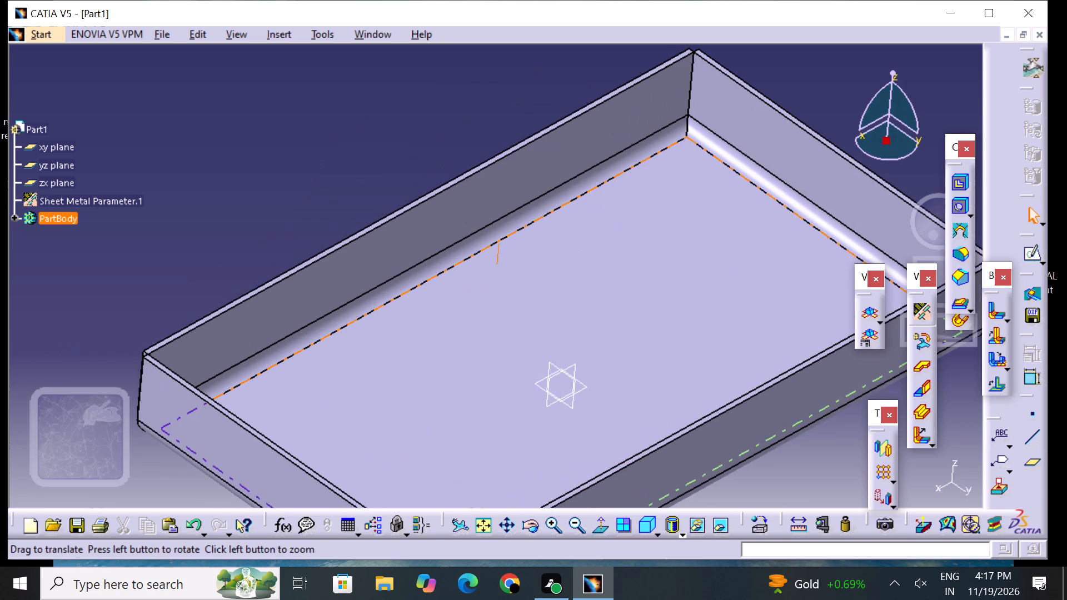
click(565, 523)
click(571, 523)
click(572, 523)
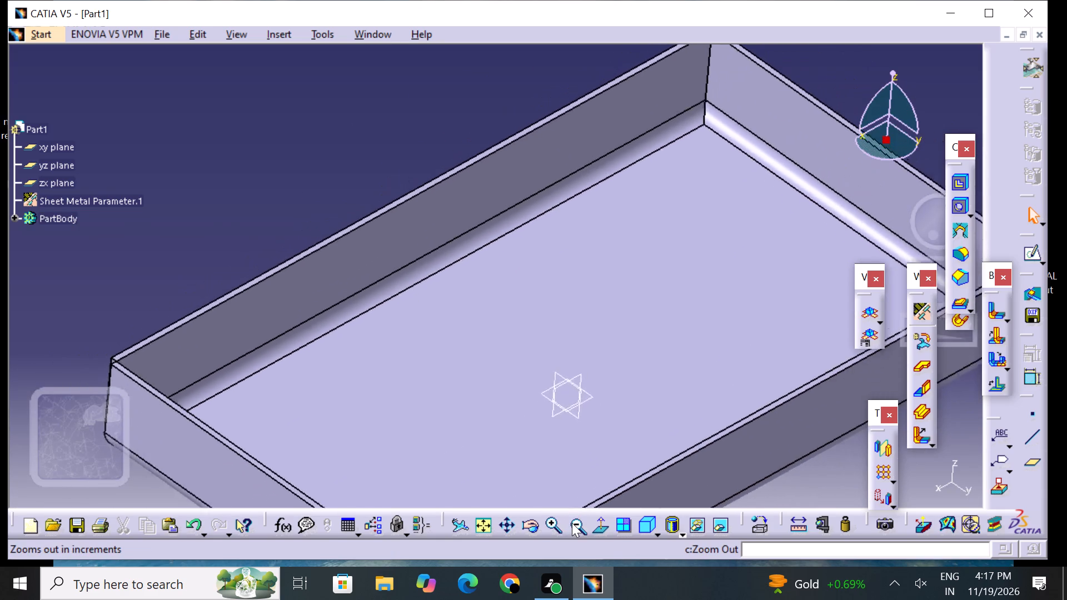
click(572, 523)
middle_drag(575, 449, 570, 448)
scroll(575, 449, up, 1)
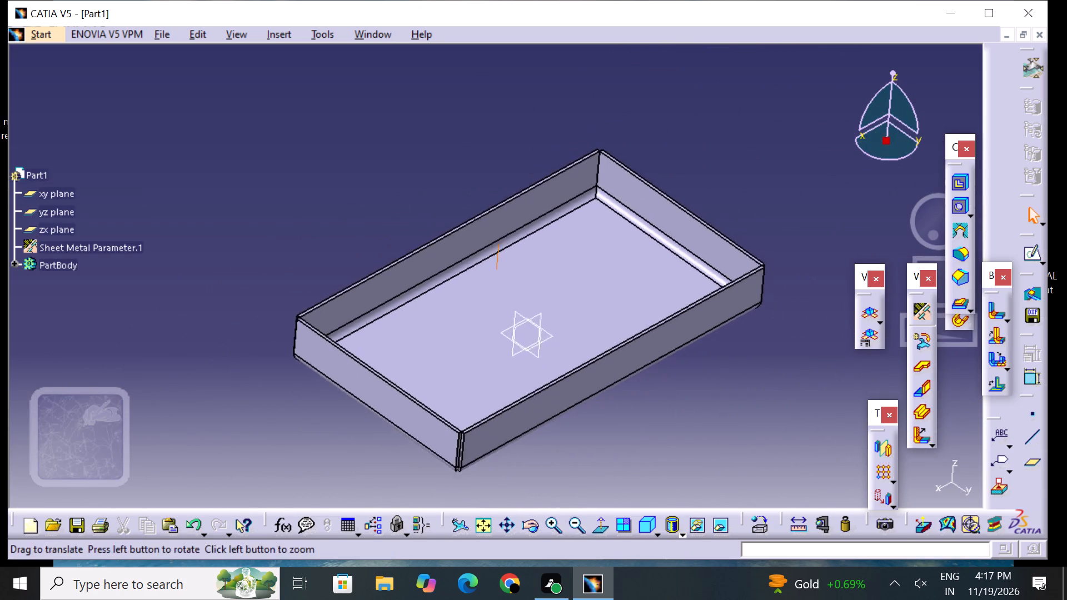
Open the Wall On Edge definition of a short end wall for review and close it without changes.
middle_drag(570, 448, 446, 396)
right_drag(540, 407, 446, 396)
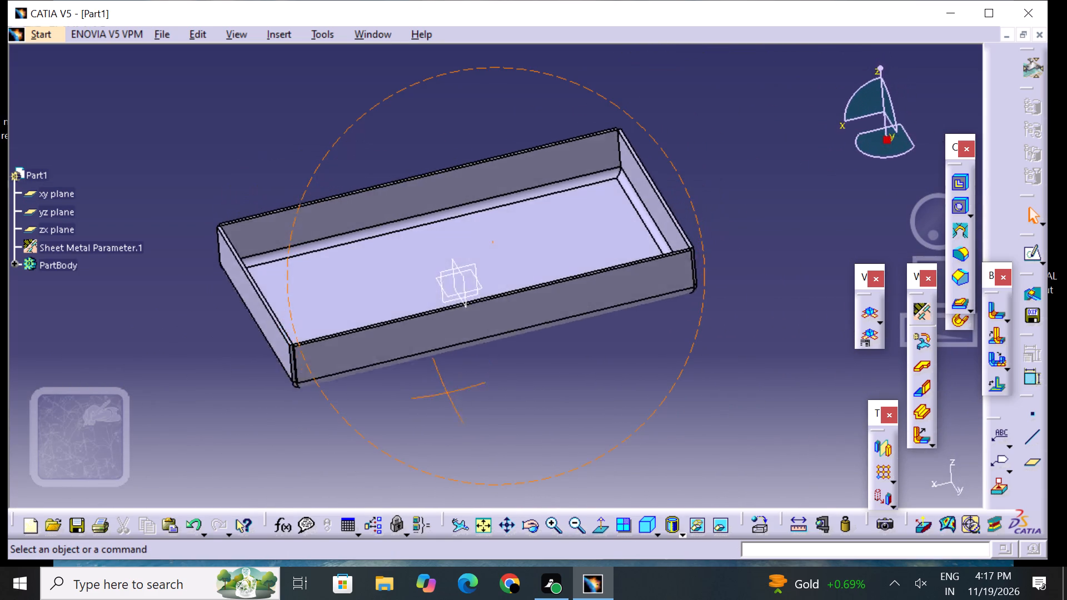
right_drag(446, 396, 445, 440)
middle_drag(446, 396, 445, 440)
middle_drag(324, 356, 432, 372)
right_drag(371, 372, 432, 372)
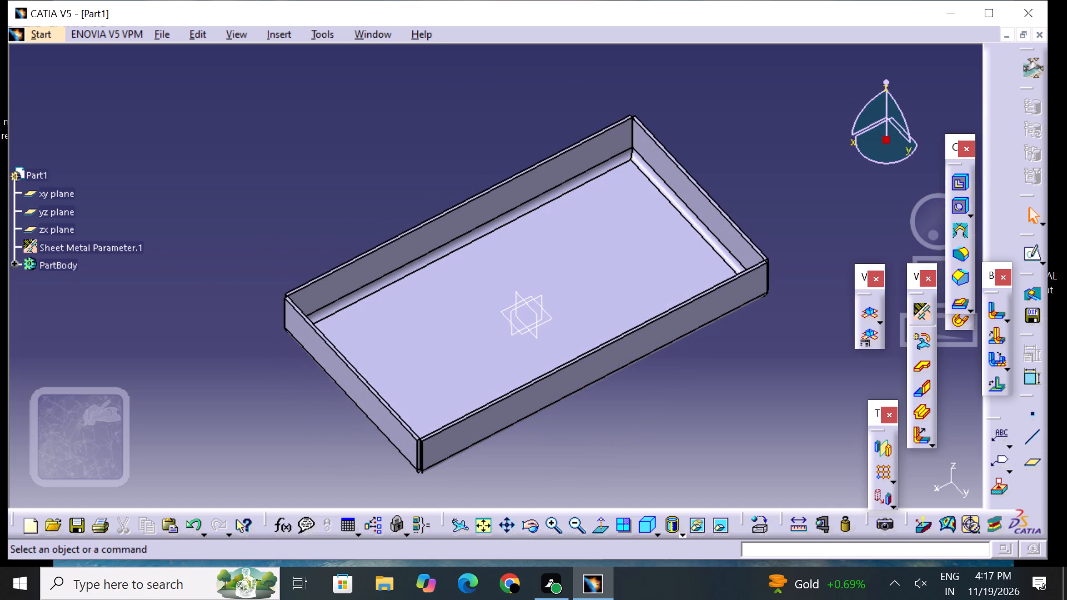
middle_drag(527, 462, 529, 394)
right_drag(529, 454, 529, 394)
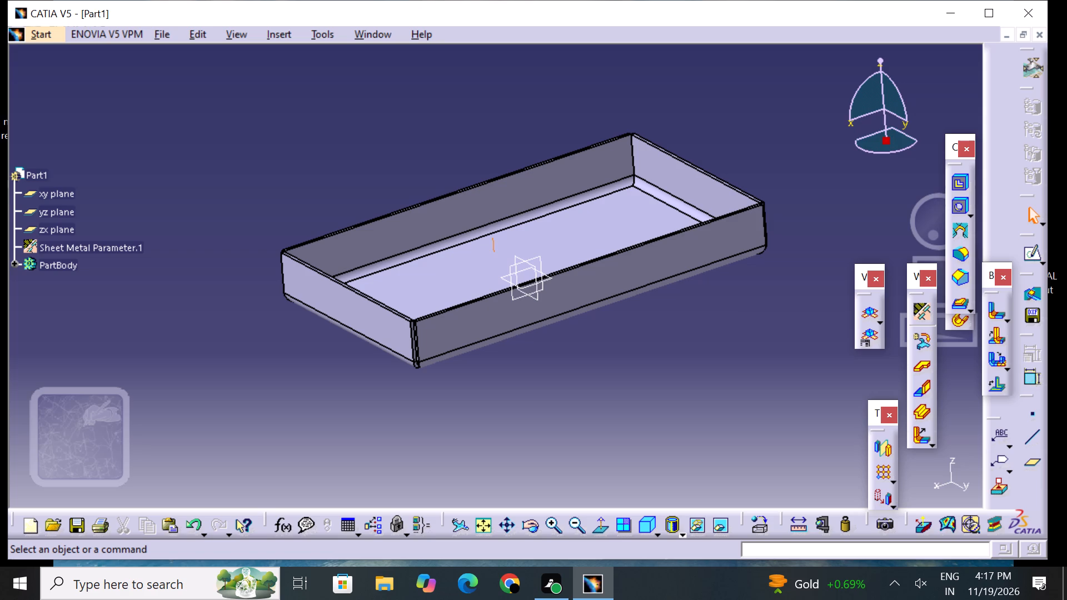
double_click(370, 328)
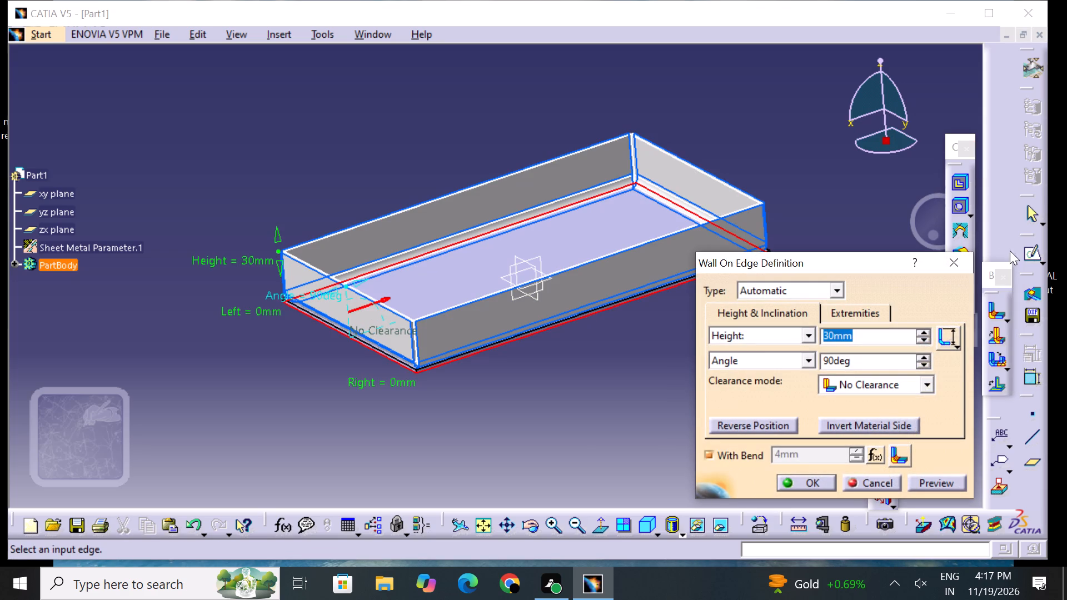
click(939, 266)
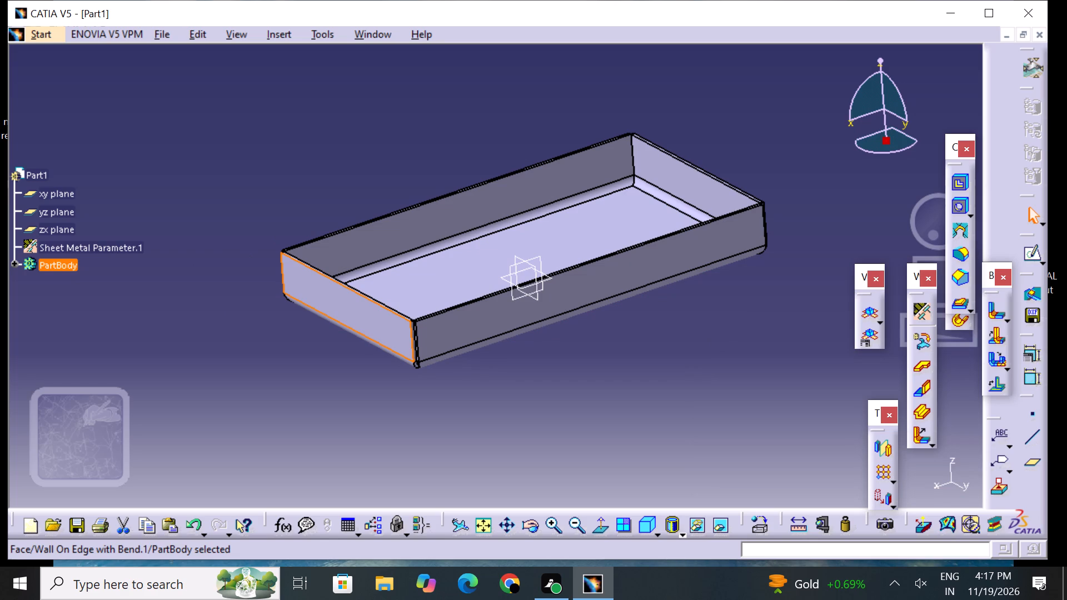
Open the part's sheet metal parameters and close them without changes.
click(923, 302)
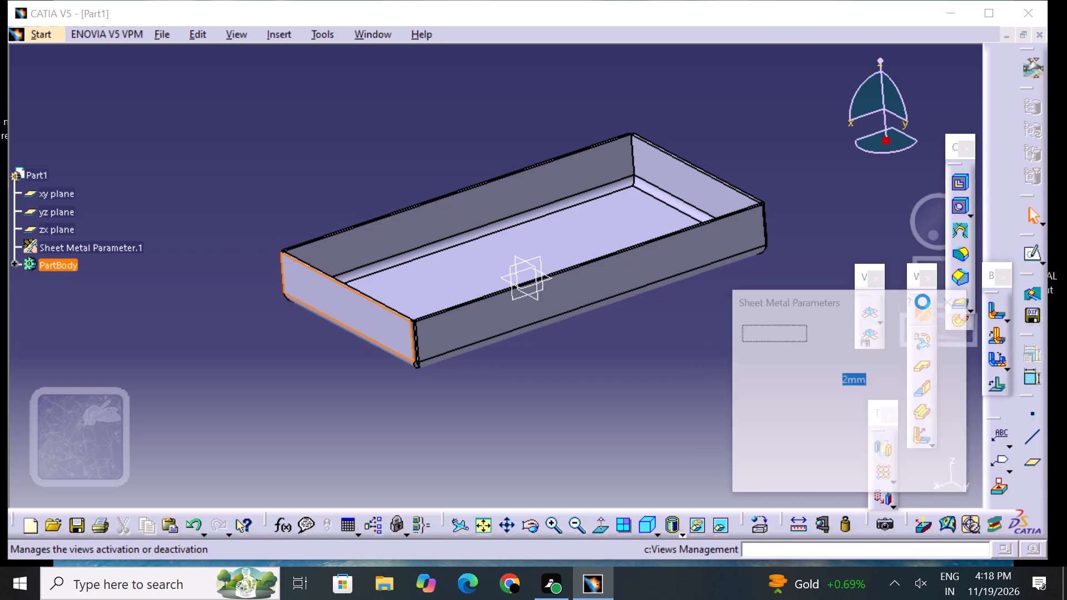
click(957, 307)
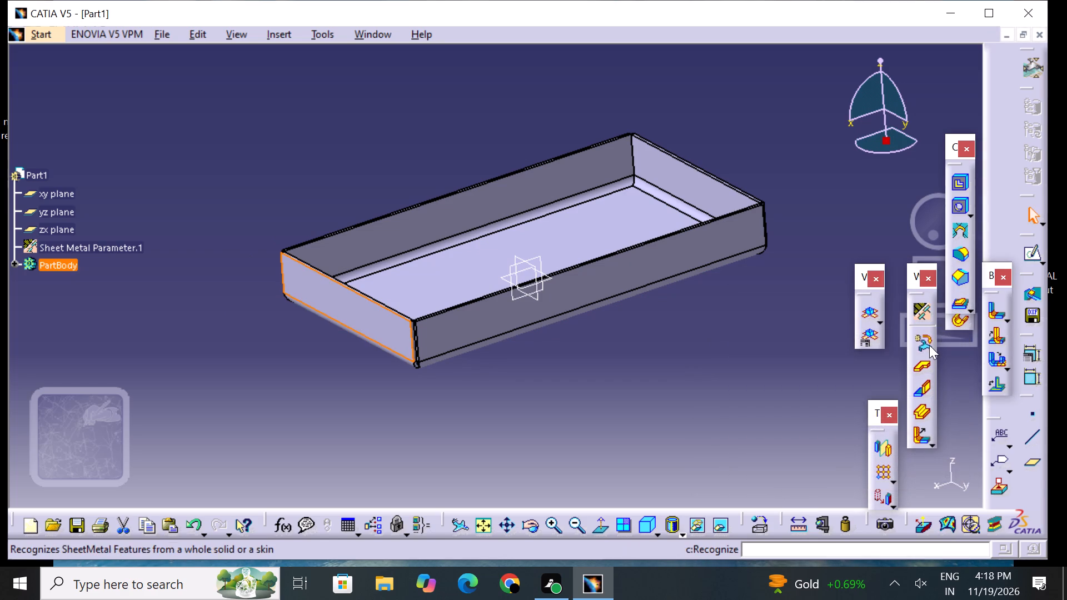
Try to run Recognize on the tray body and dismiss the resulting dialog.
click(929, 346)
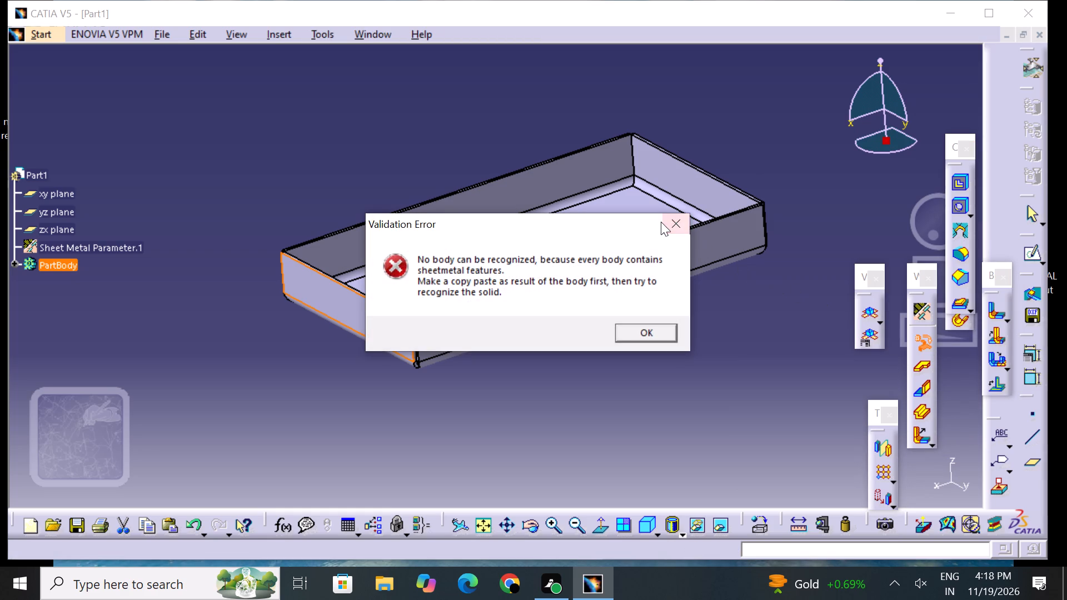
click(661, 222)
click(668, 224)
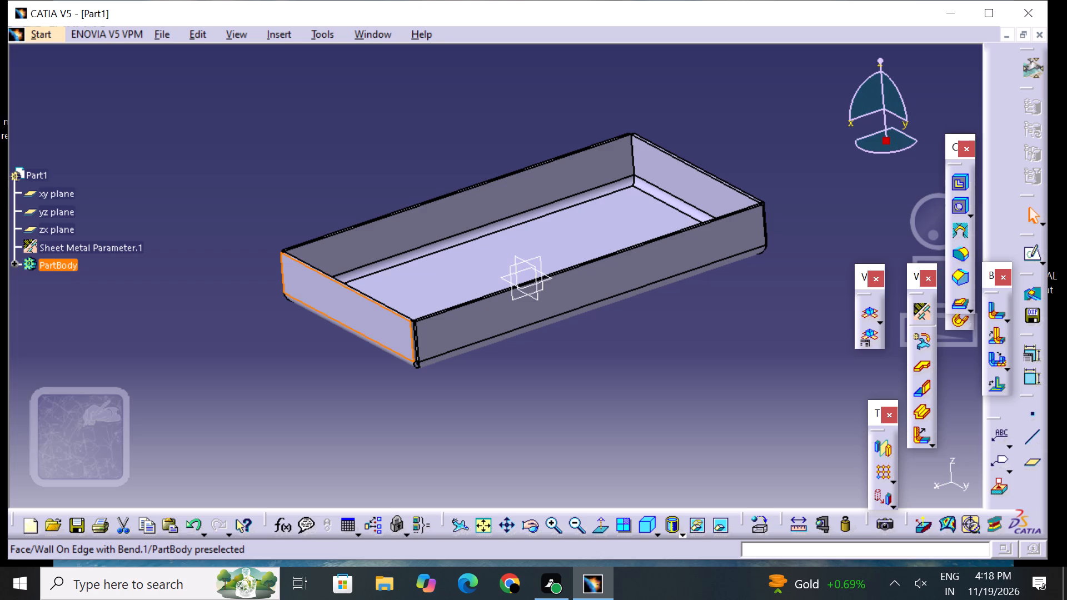
Measure the distance between the outer faces of the tray's two short end walls.
click(796, 521)
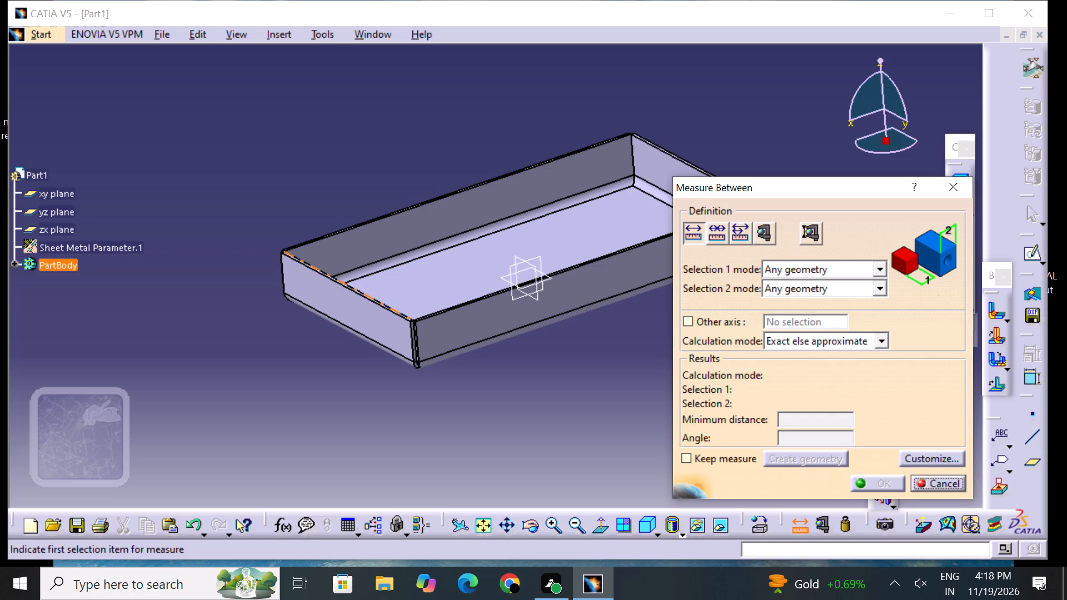
click(383, 323)
middle_drag(591, 336, 335, 299)
right_drag(590, 337, 332, 298)
click(602, 236)
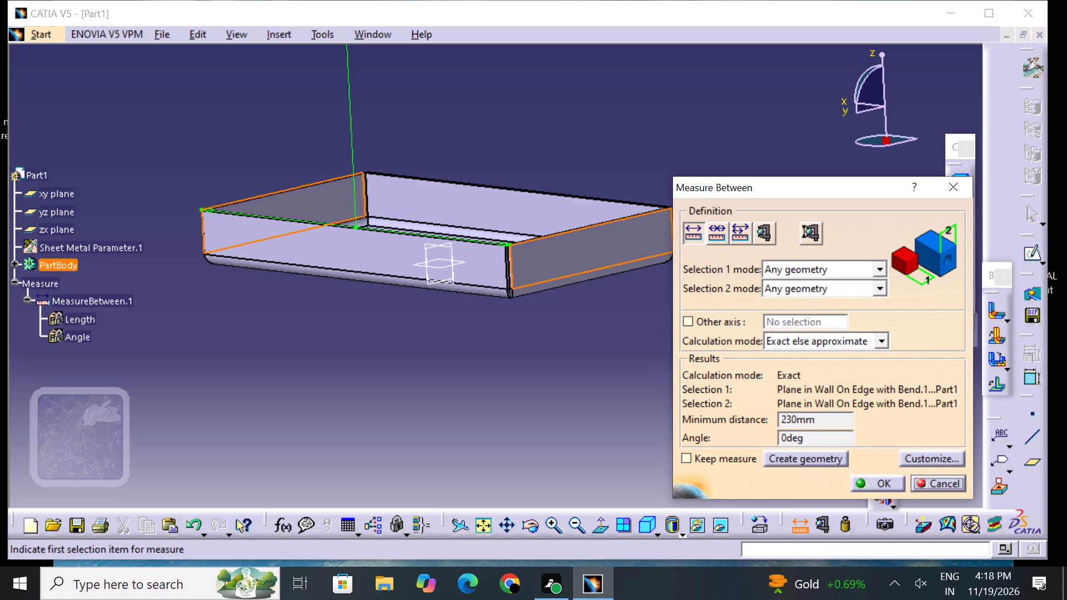
Measure the distance between the outer faces of the tray's two long side walls.
click(473, 251)
middle_drag(566, 296, 325, 283)
right_drag(567, 297, 325, 283)
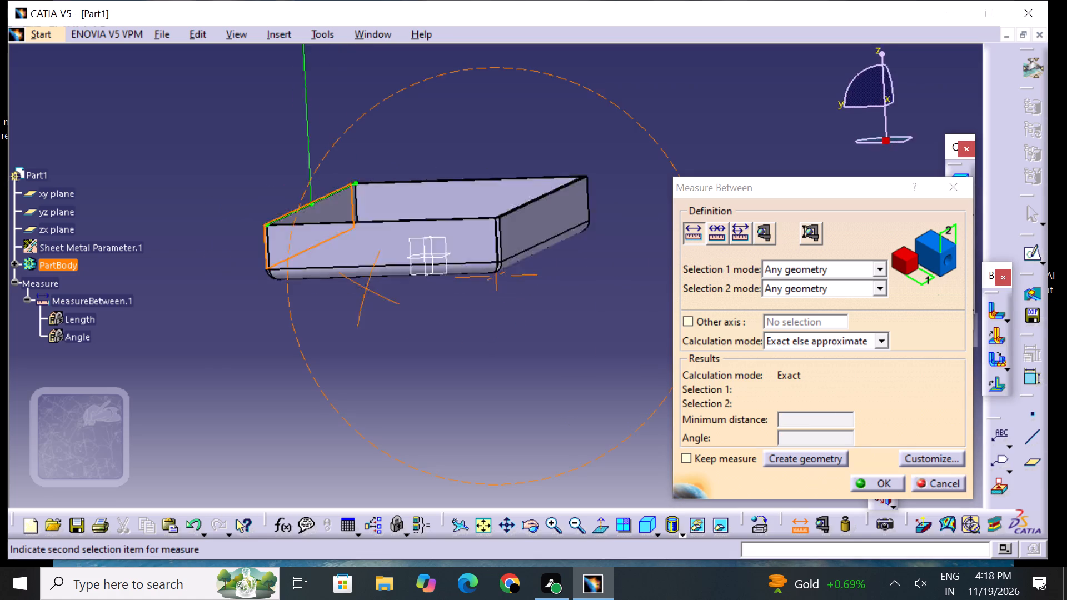
middle_drag(325, 283, 289, 278)
right_drag(325, 283, 288, 277)
click(586, 204)
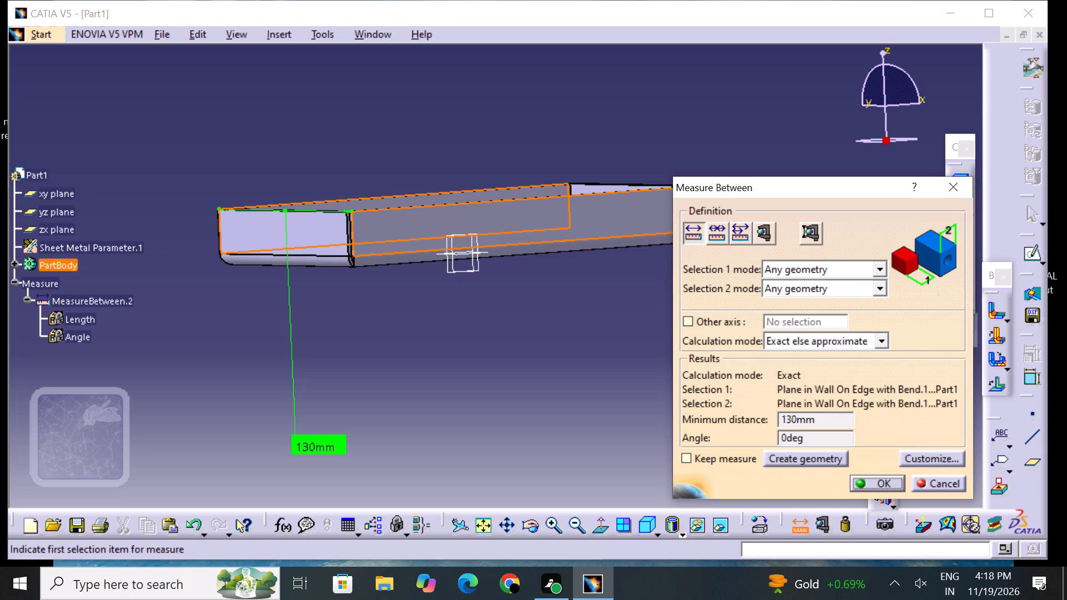
Measure the base wall's thickness between its inner face and its underside.
middle_drag(393, 138, 500, 329)
right_drag(393, 138, 500, 329)
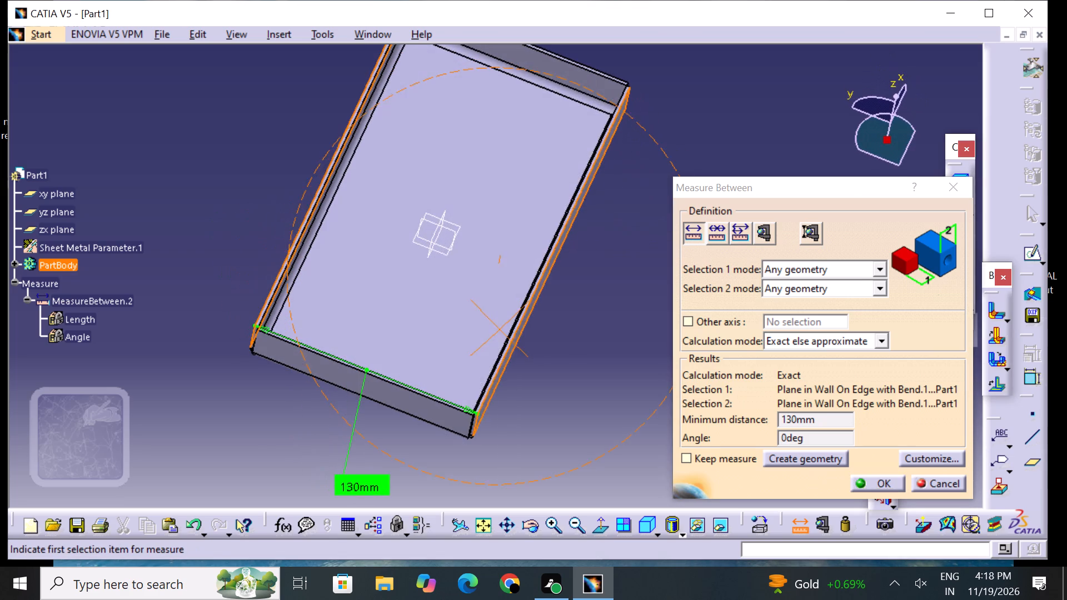
middle_drag(500, 329, 502, 329)
right_drag(500, 329, 502, 329)
click(473, 251)
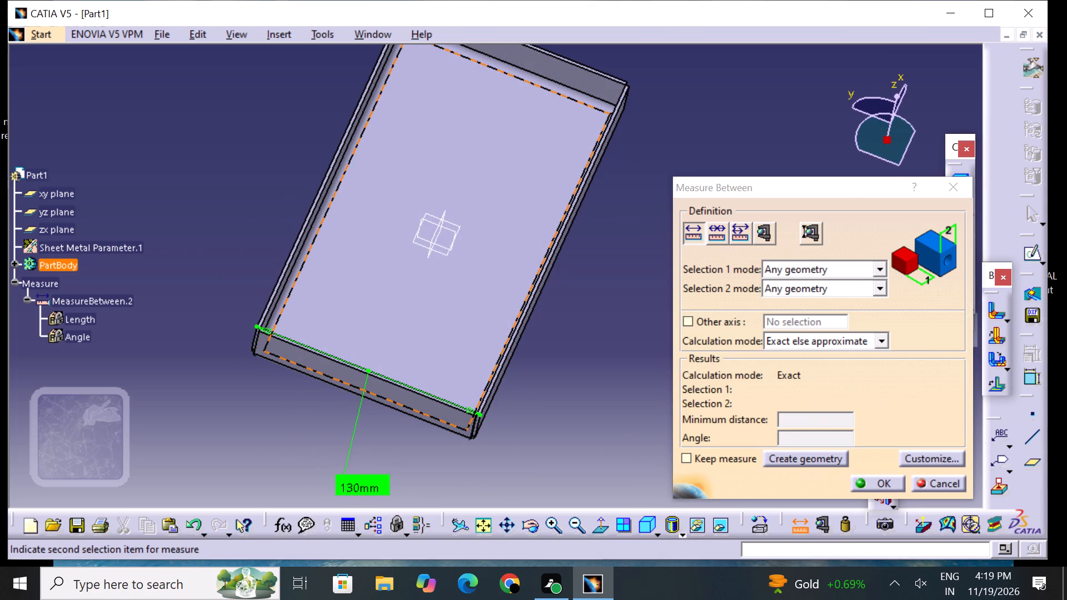
middle_drag(586, 364, 392, 121)
right_drag(586, 364, 392, 116)
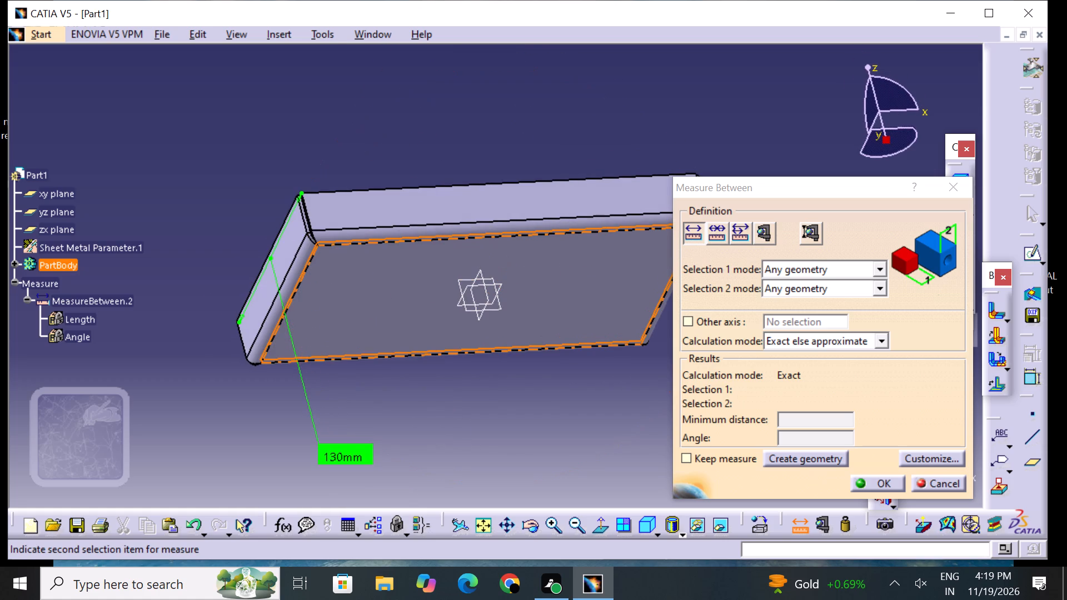
click(515, 257)
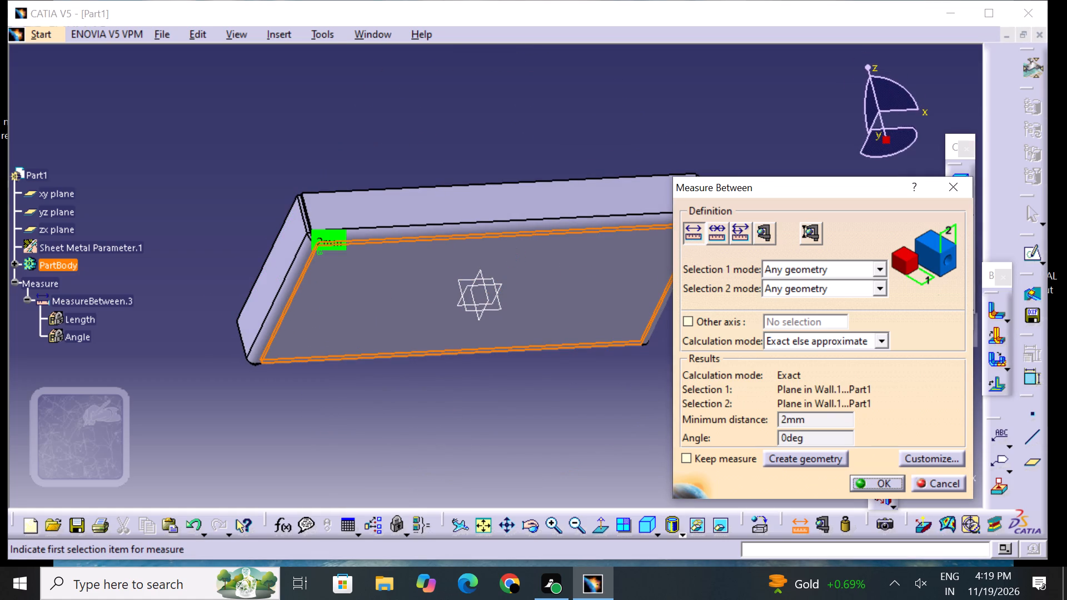
Measure the minimum distance from the inner base face to the inner top edge of a long side wall.
middle_drag(475, 119, 495, 196)
right_drag(481, 139, 495, 196)
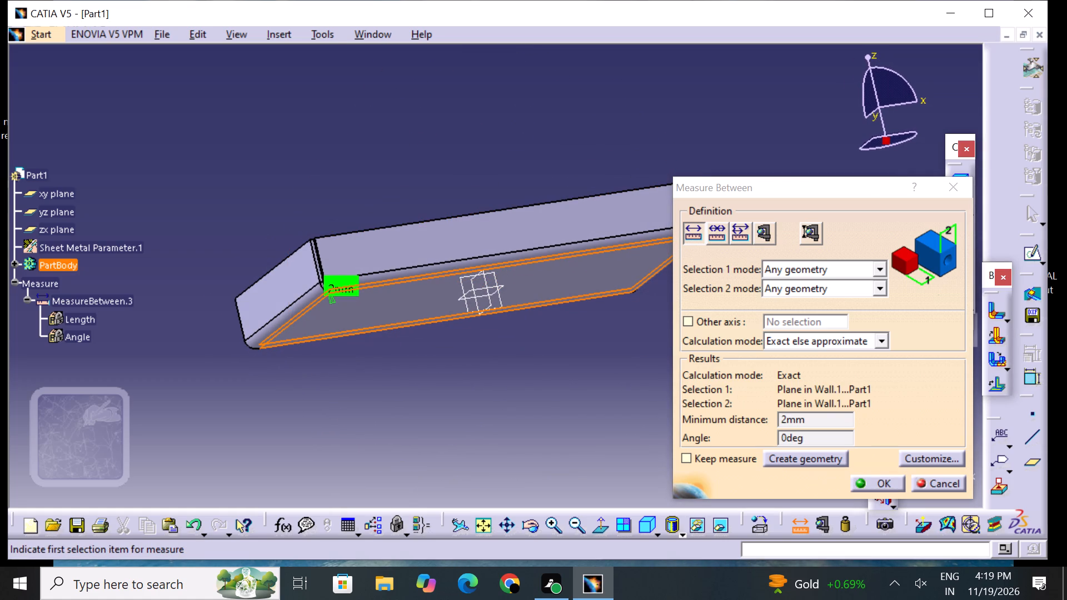
middle_drag(466, 168, 502, 281)
right_drag(466, 174, 502, 281)
middle_drag(447, 159, 471, 235)
right_drag(451, 169, 471, 235)
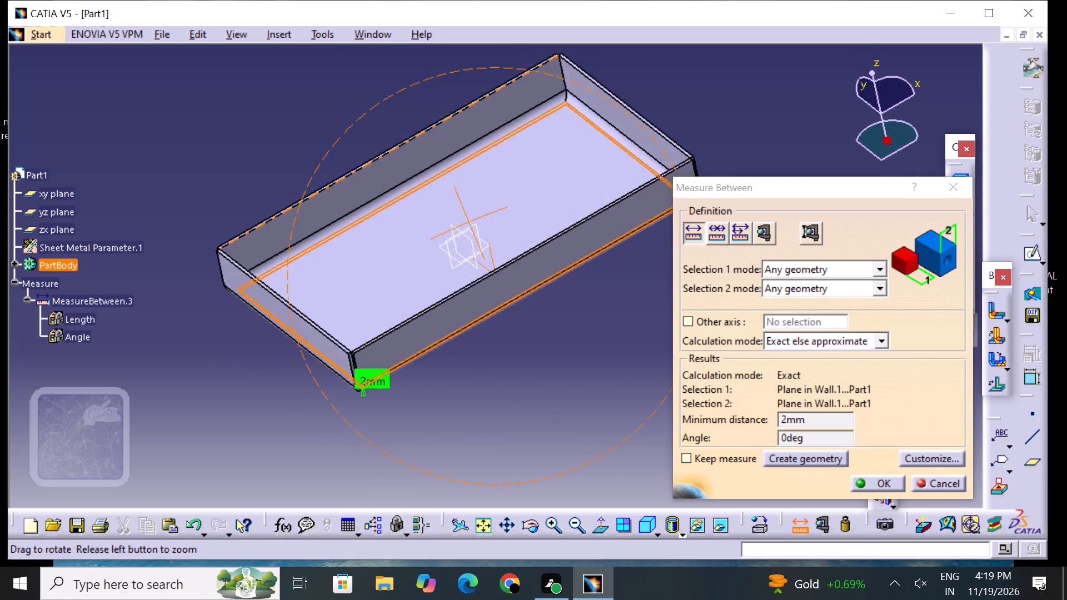
right_drag(471, 235, 482, 266)
middle_drag(471, 235, 482, 266)
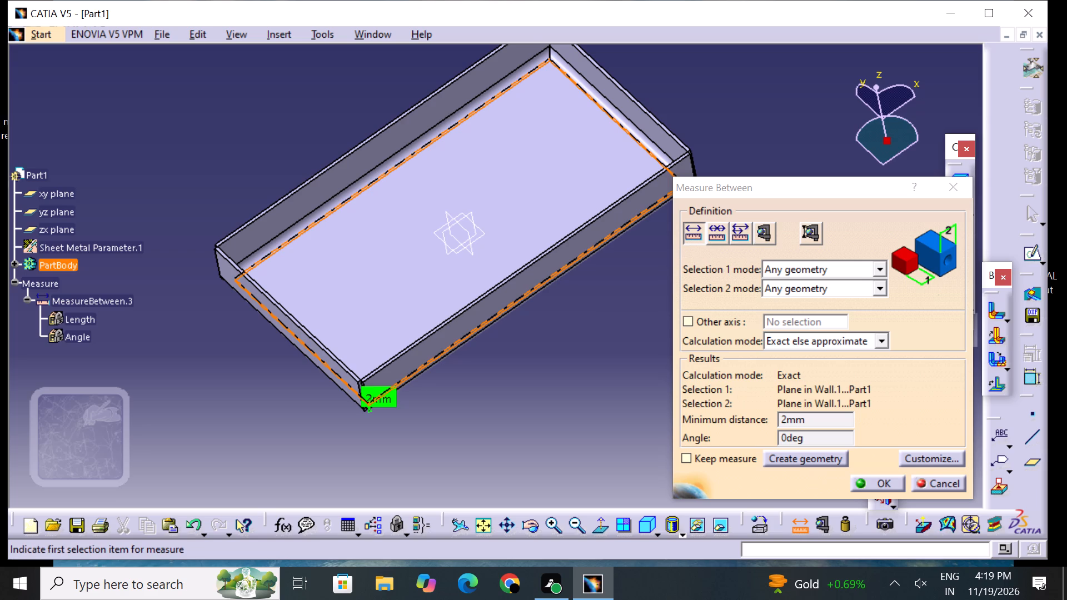
click(545, 508)
click(547, 521)
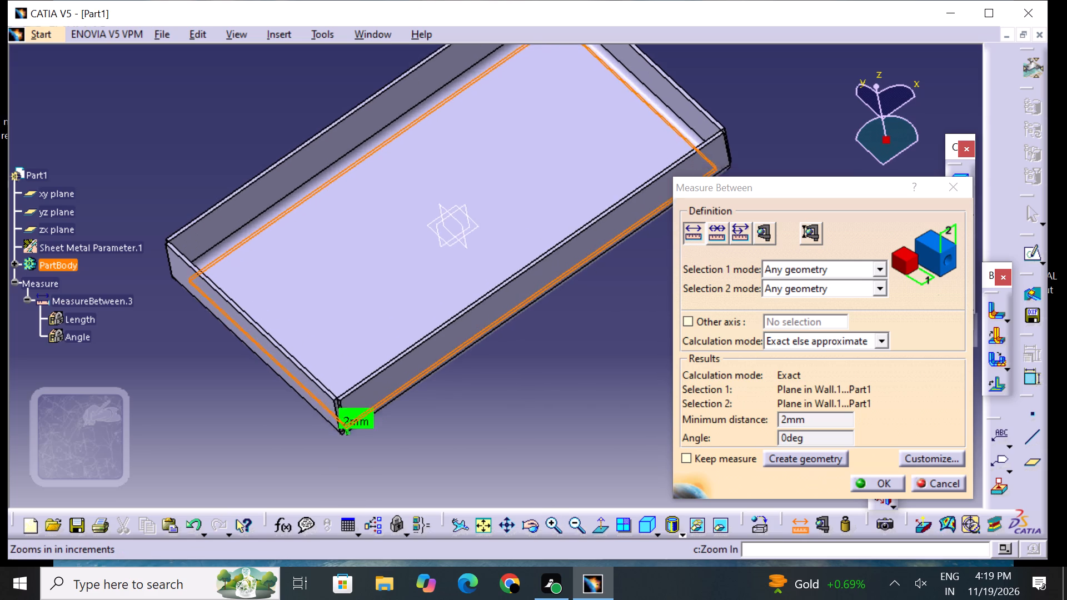
click(416, 319)
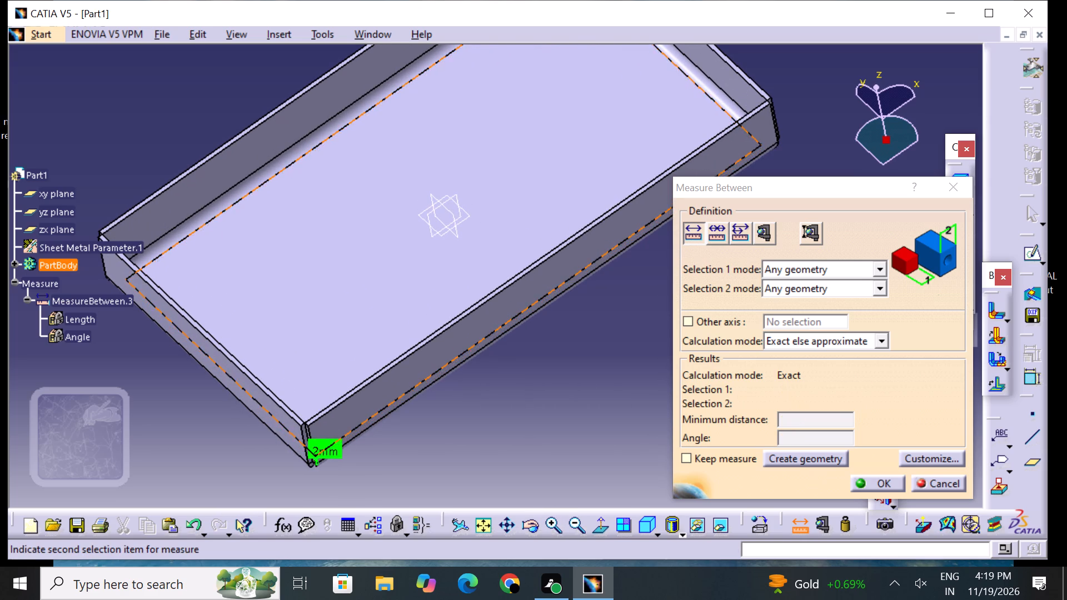
click(425, 316)
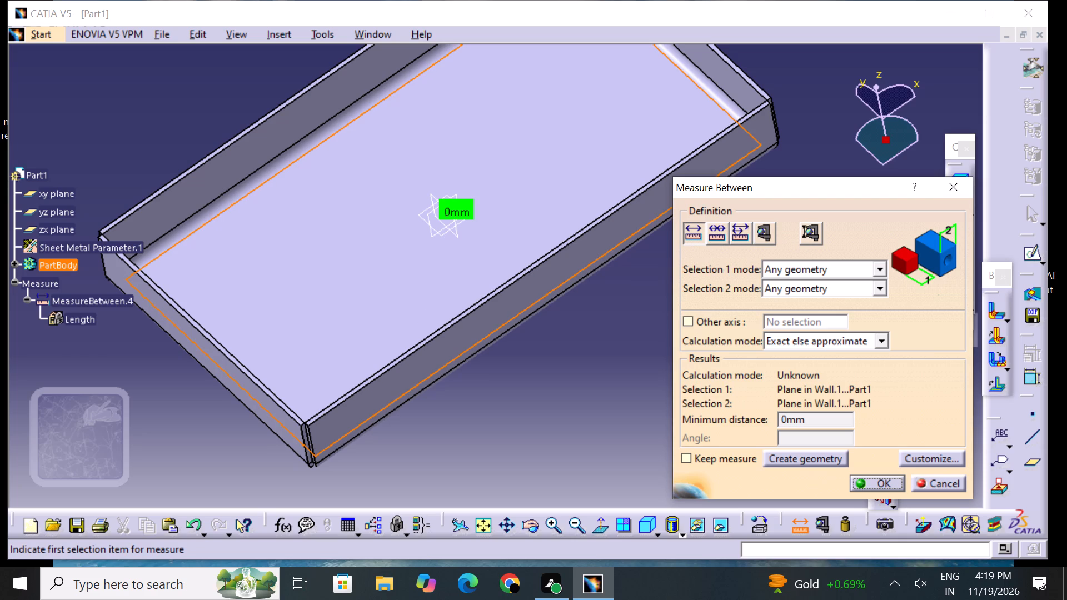
click(467, 287)
click(468, 261)
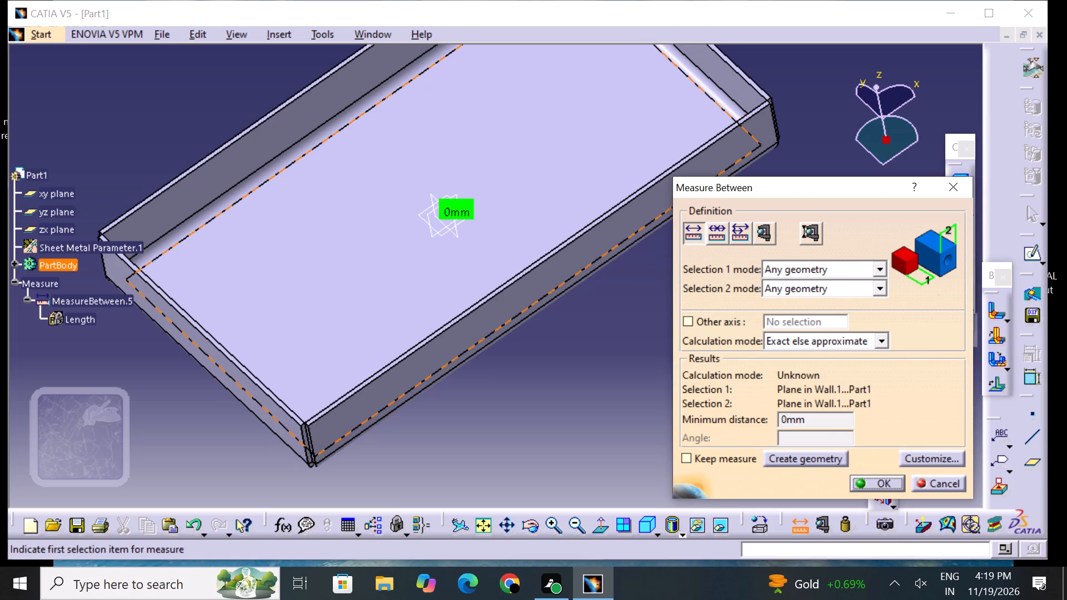
click(470, 264)
click(482, 299)
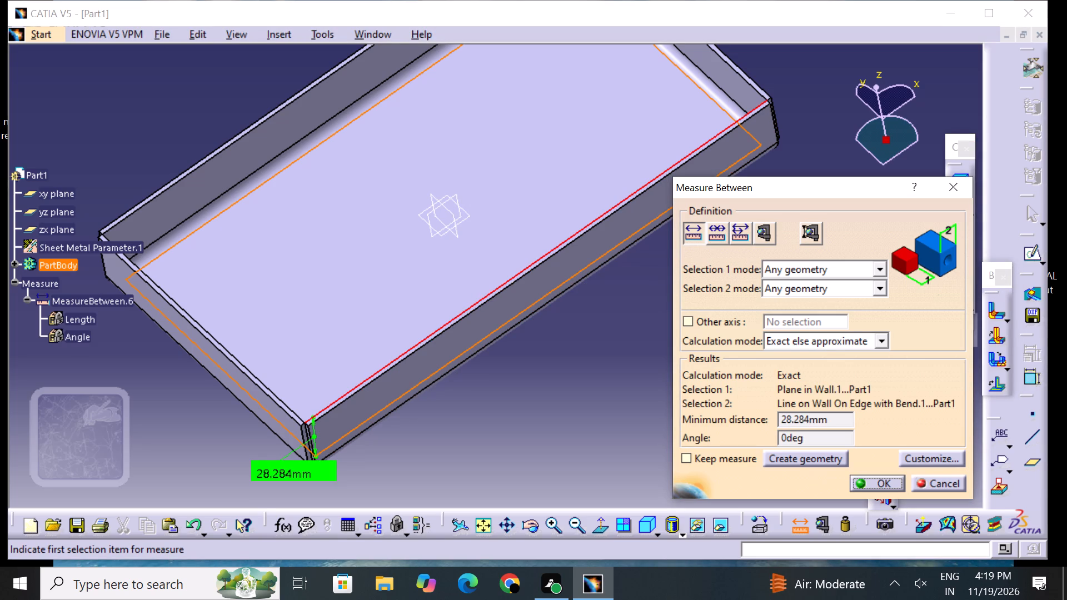
Open the Measure Between customization options and close them without changes.
click(940, 459)
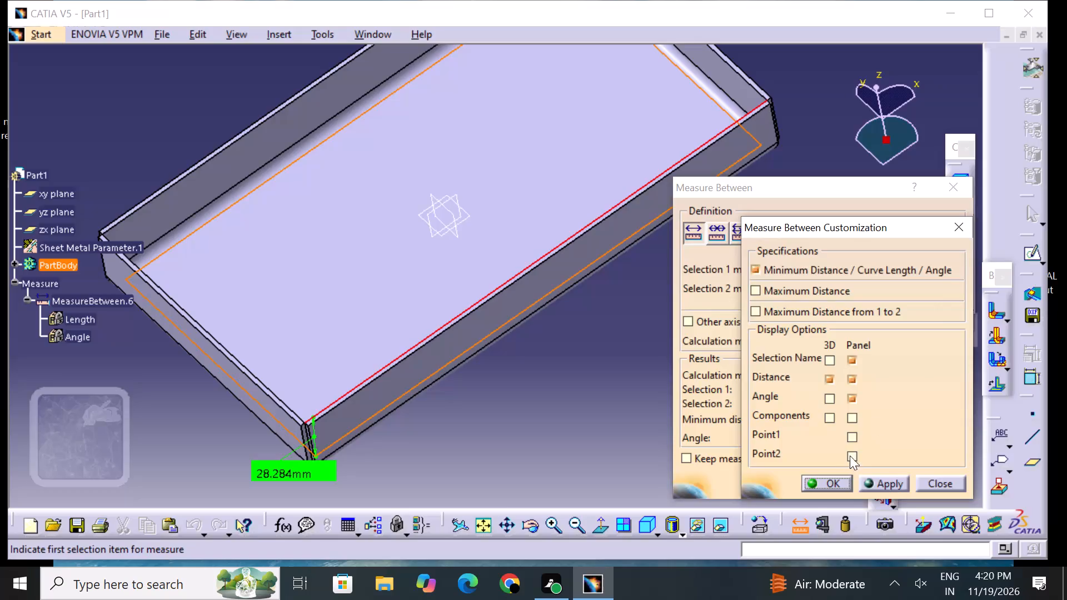
click(956, 233)
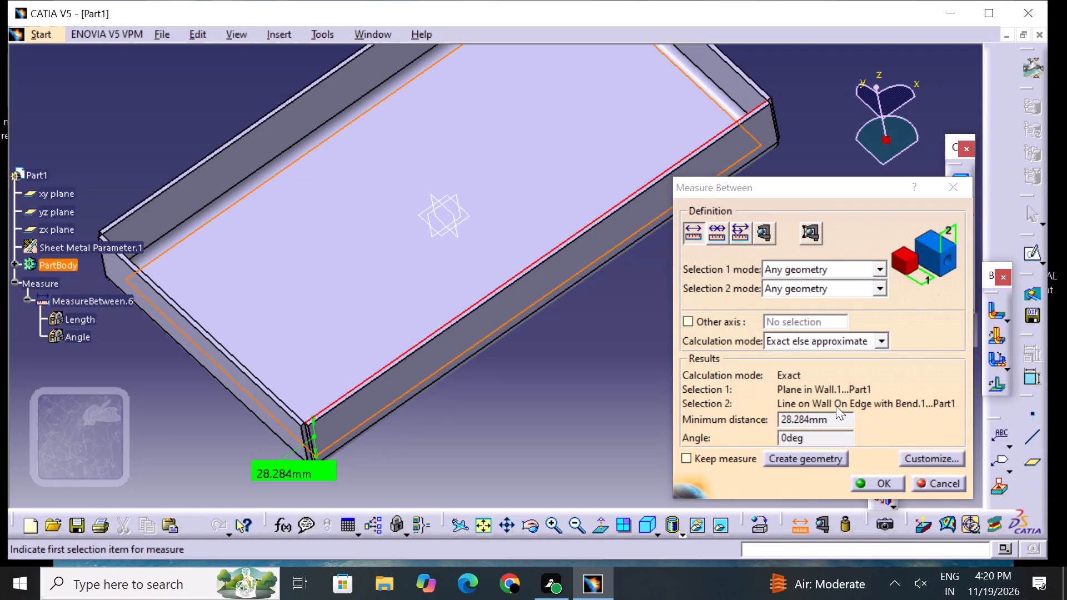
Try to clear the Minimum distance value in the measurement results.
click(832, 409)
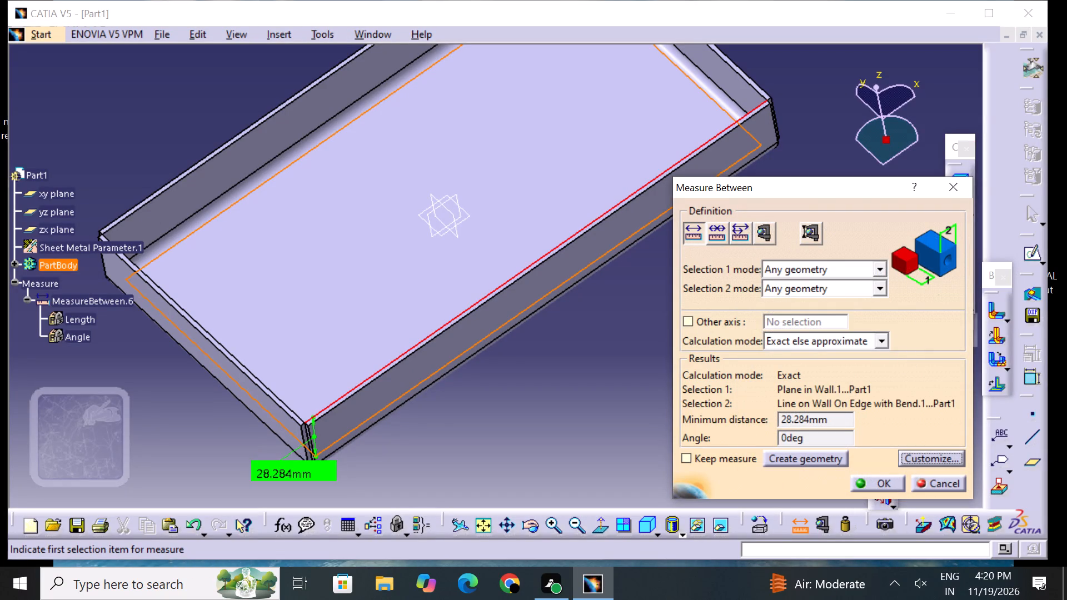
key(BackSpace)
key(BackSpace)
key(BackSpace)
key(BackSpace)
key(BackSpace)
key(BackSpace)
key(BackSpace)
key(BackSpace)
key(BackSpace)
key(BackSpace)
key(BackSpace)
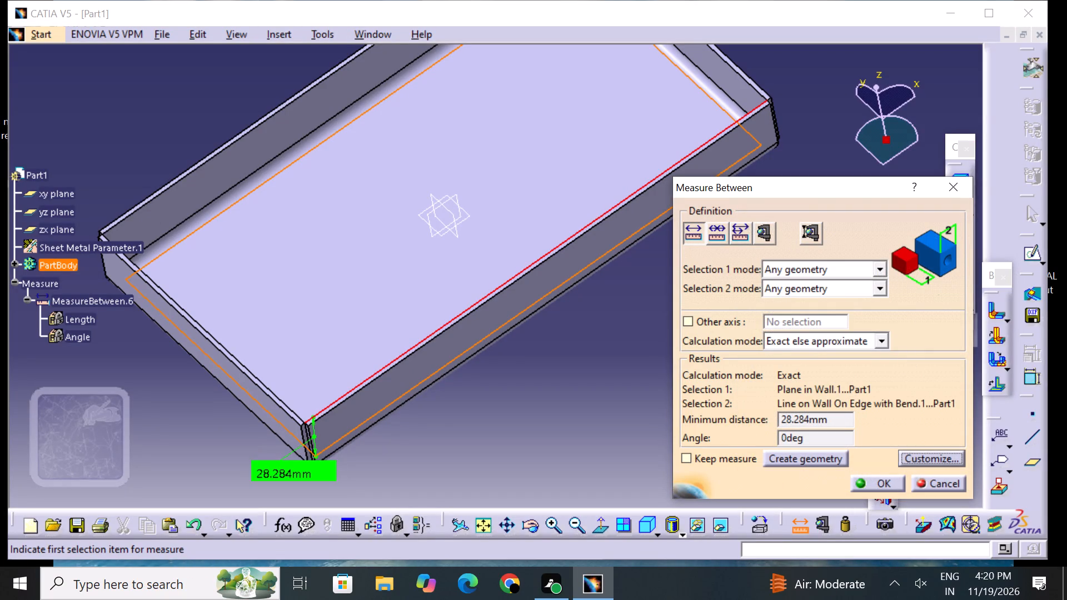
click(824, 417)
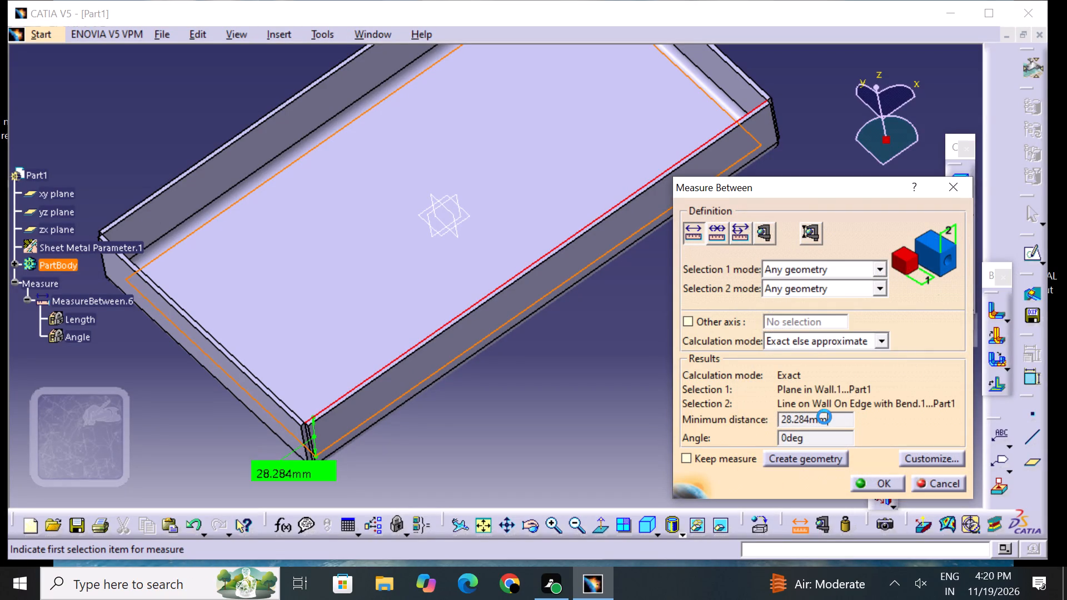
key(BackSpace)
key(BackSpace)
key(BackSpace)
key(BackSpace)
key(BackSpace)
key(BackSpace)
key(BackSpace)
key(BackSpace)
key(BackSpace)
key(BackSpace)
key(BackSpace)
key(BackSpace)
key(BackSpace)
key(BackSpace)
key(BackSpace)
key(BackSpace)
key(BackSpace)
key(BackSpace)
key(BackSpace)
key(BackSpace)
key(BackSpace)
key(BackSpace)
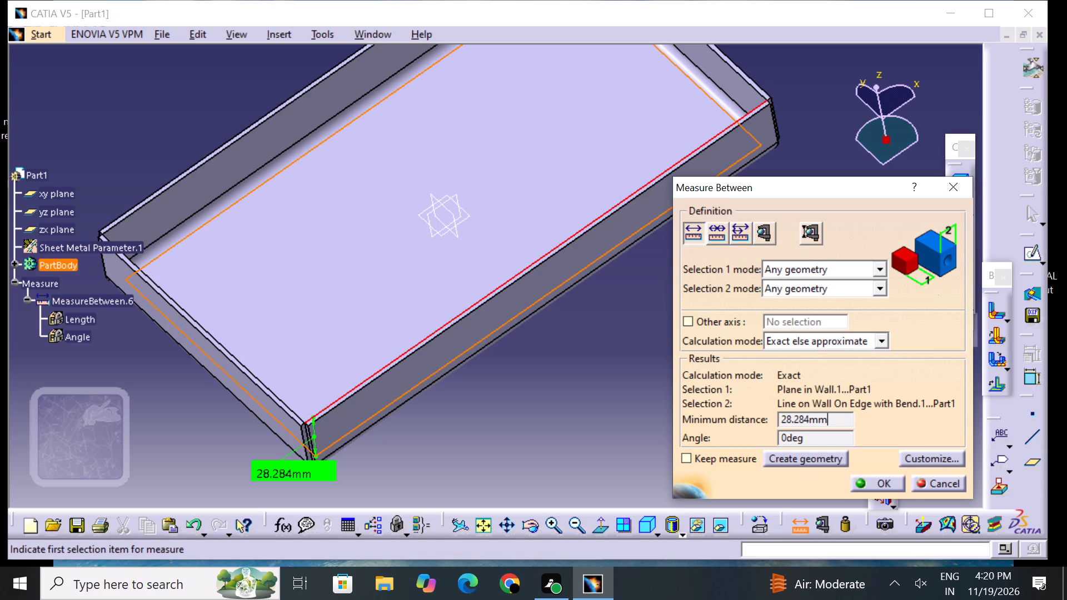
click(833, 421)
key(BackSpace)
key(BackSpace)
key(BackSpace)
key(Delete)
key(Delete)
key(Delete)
Measure the minimum distance from the inner base face to the outer top edge of the long side wall.
click(536, 133)
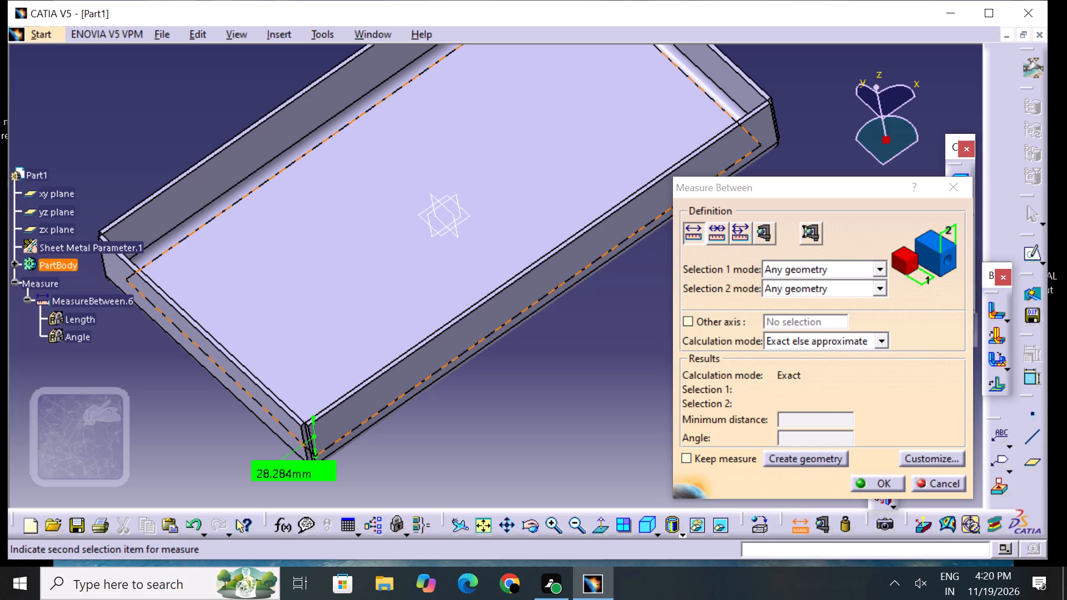
click(545, 260)
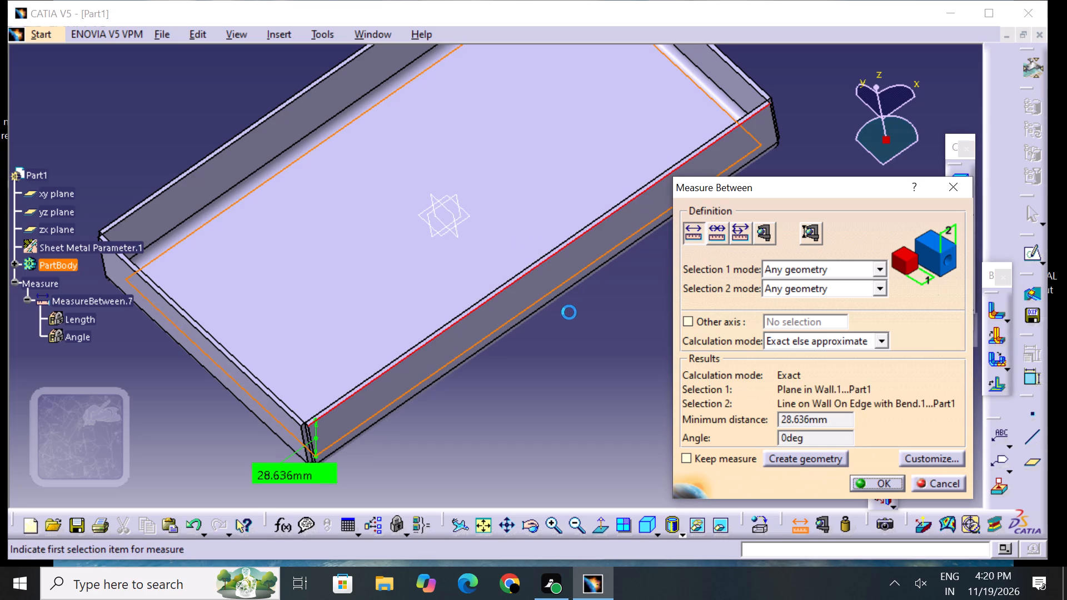
Measure between two picks on the outer base face of the tray's underside.
middle_drag(581, 312, 498, 163)
right_drag(562, 303, 493, 87)
middle_drag(609, 299, 609, 295)
right_drag(609, 297, 609, 295)
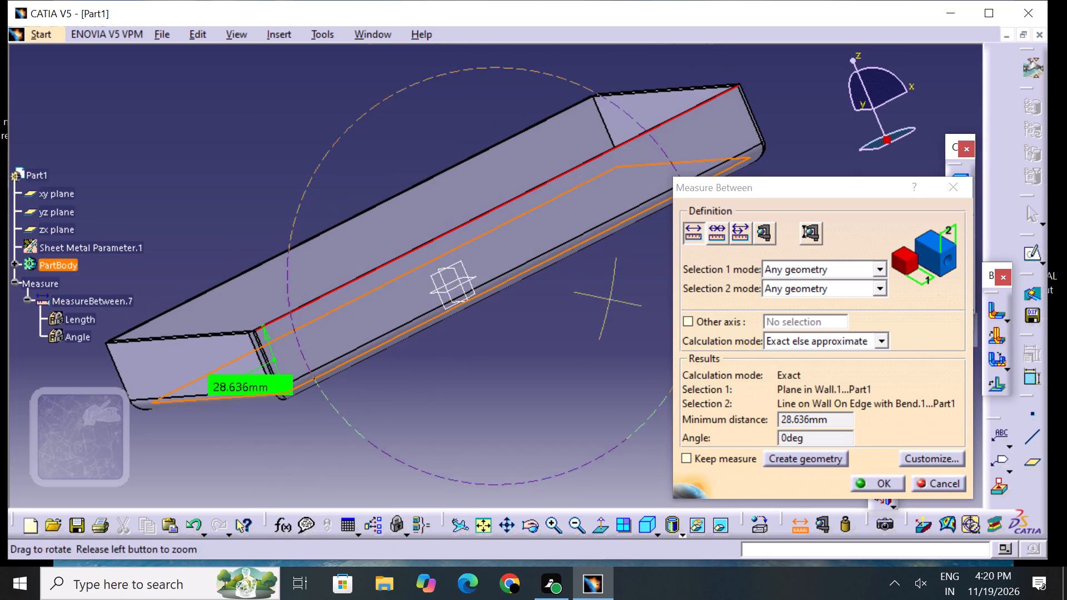
middle_drag(609, 295, 591, 105)
right_drag(609, 295, 591, 81)
click(600, 263)
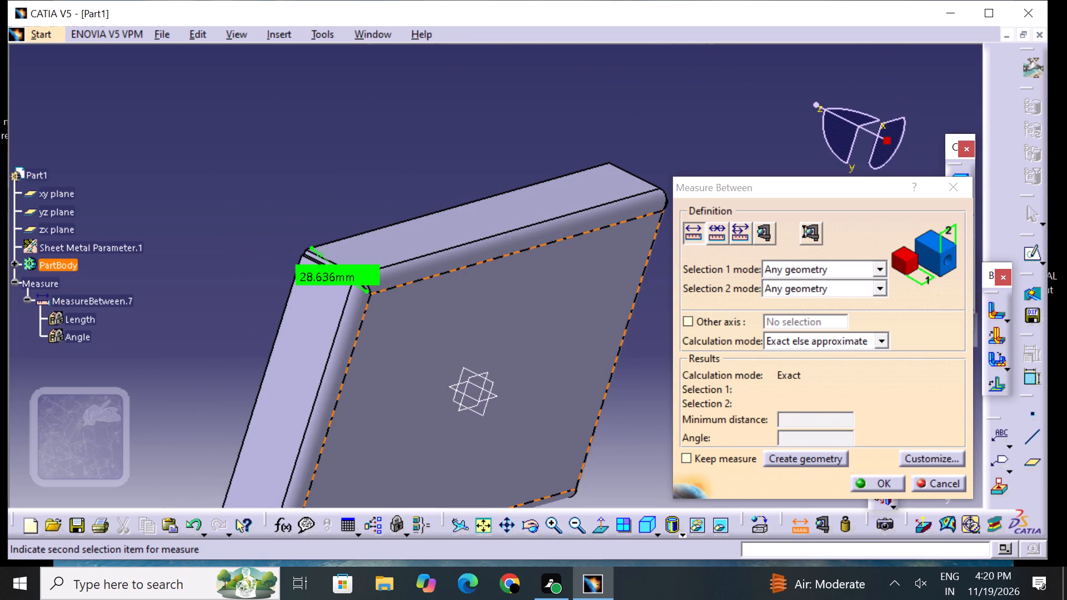
click(577, 274)
Measure the minimum distance from the inner base face to the outer face of a long side wall.
middle_drag(518, 121, 530, 244)
right_drag(519, 123, 530, 244)
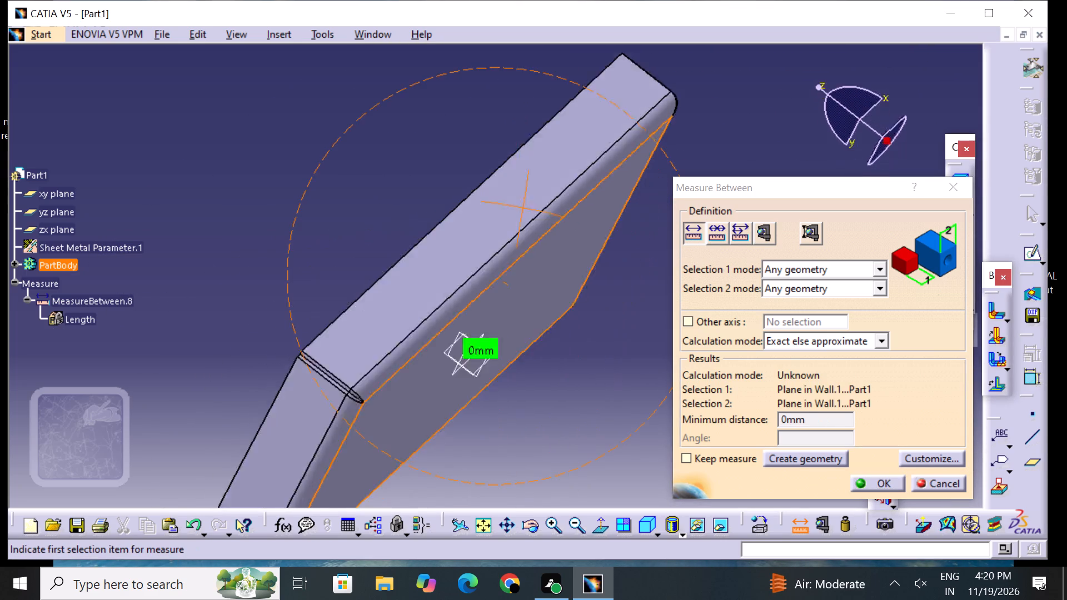
middle_drag(530, 244, 602, 336)
right_drag(530, 244, 615, 339)
click(431, 191)
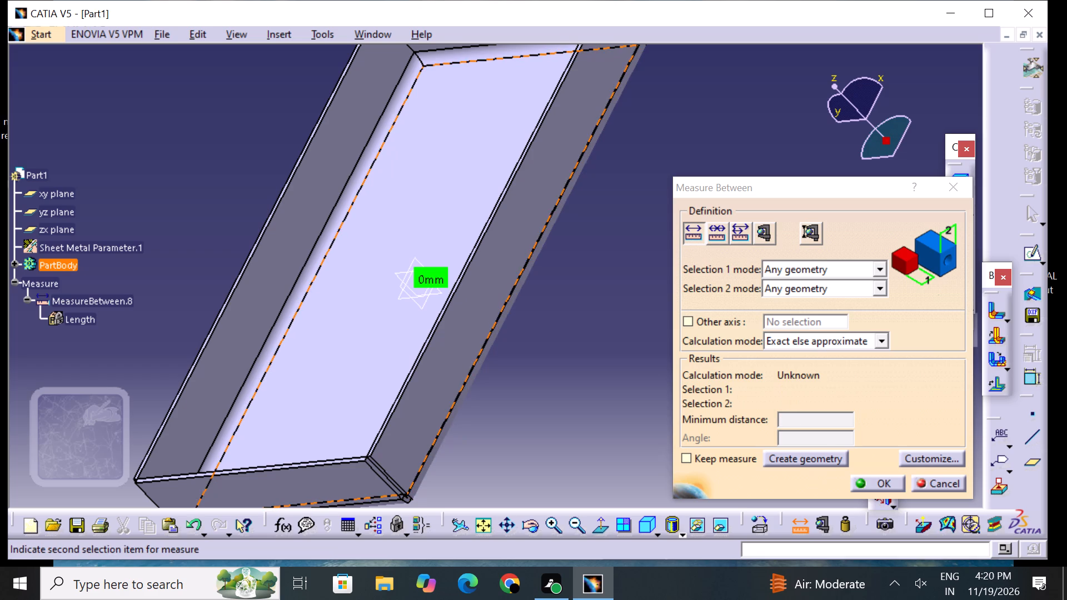
click(516, 211)
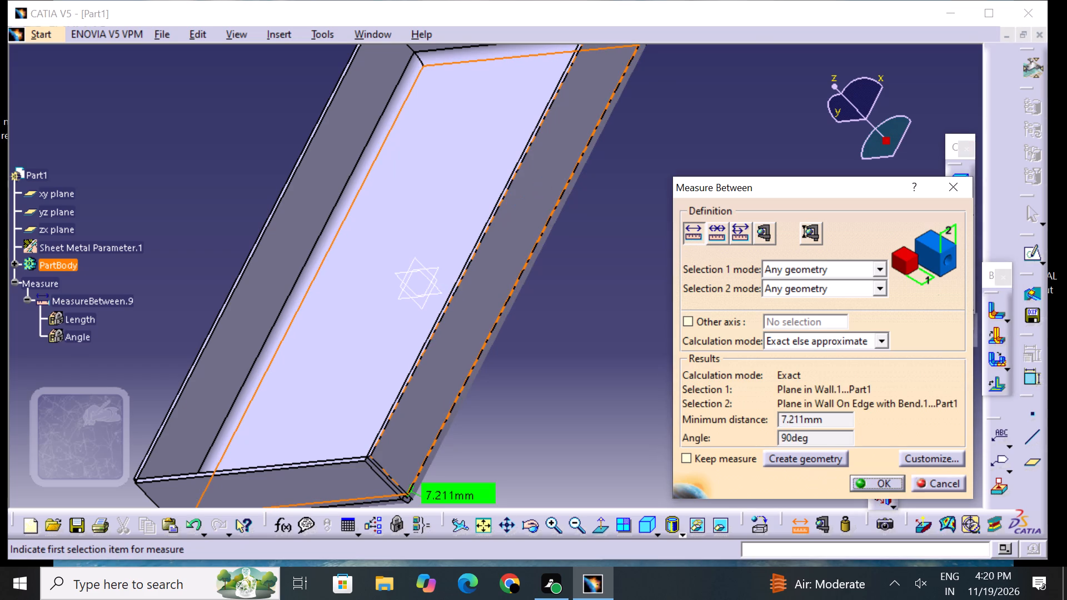
Measure the minimum distance between the outer faces of two adjacent tray walls.
middle_drag(559, 193, 477, 353)
right_drag(563, 220, 302, 356)
middle_drag(576, 186, 326, 324)
right_drag(577, 188, 237, 347)
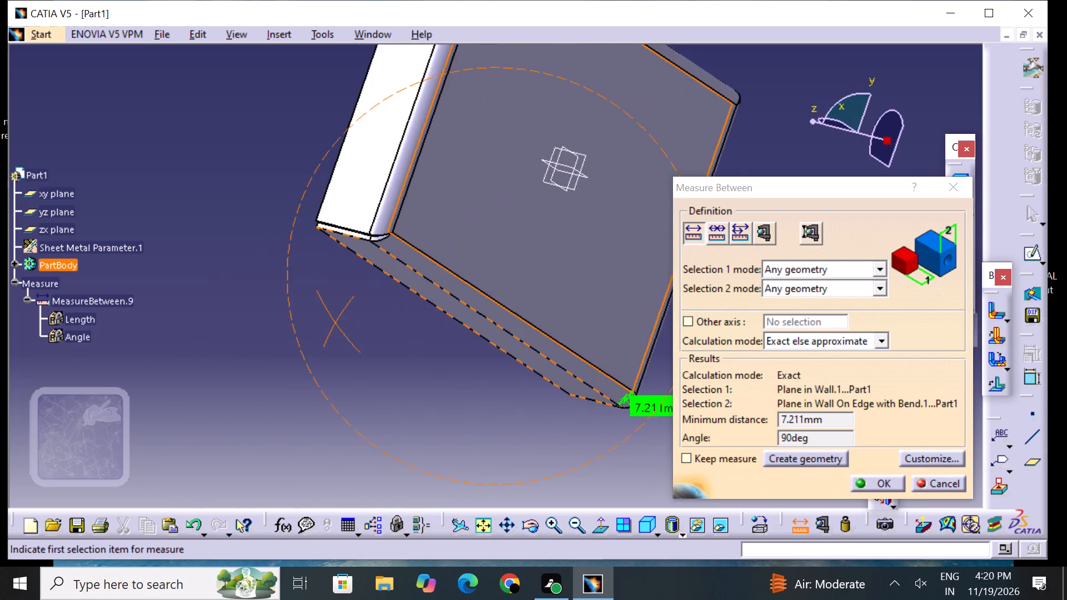
right_drag(237, 347, 256, 330)
click(355, 129)
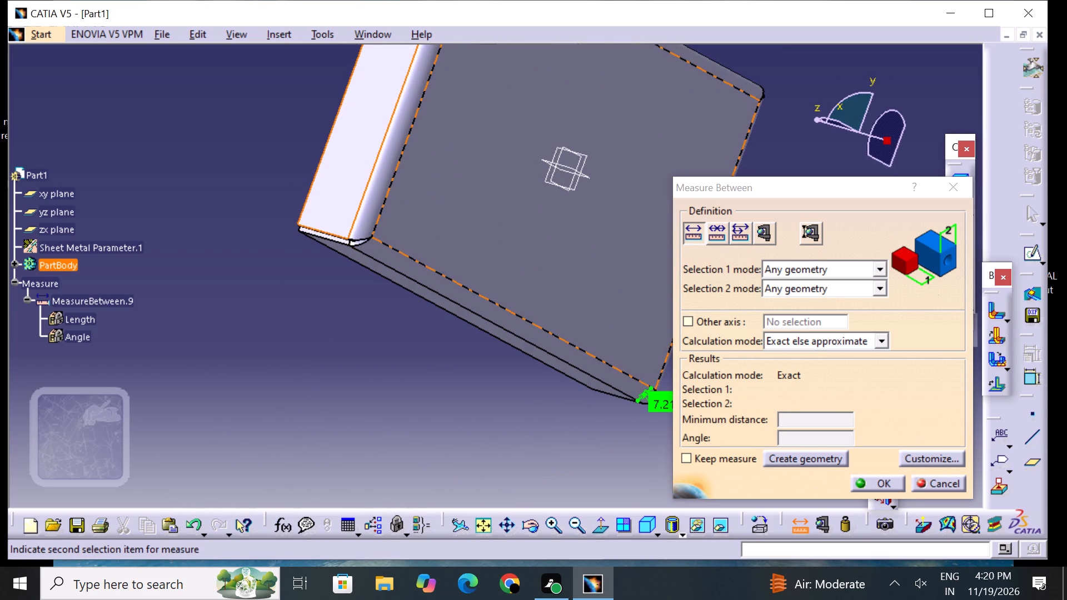
middle_drag(453, 127, 351, 539)
right_drag(462, 209, 352, 538)
click(450, 286)
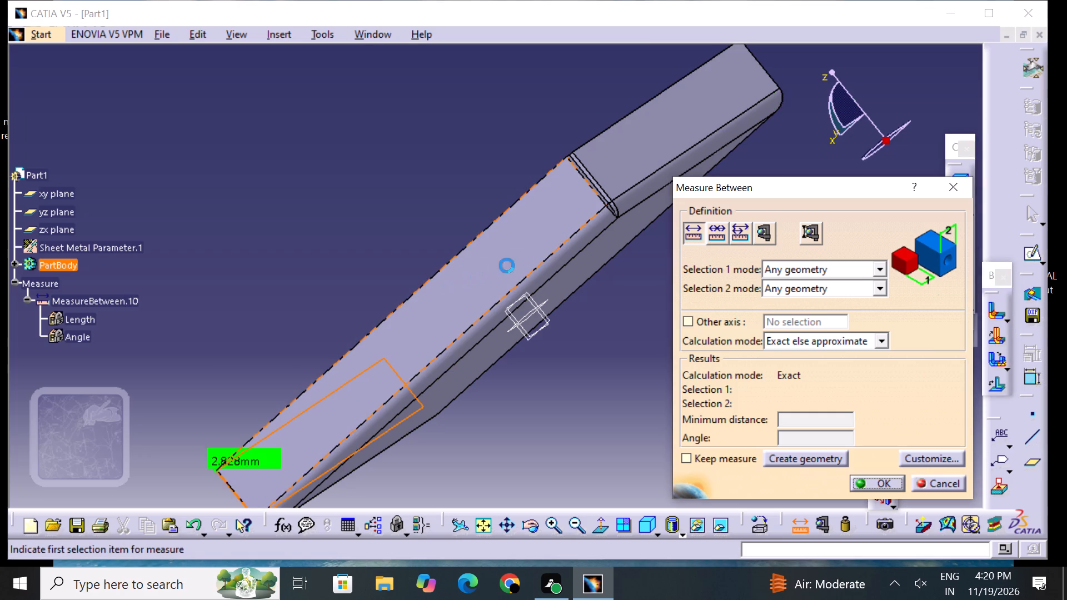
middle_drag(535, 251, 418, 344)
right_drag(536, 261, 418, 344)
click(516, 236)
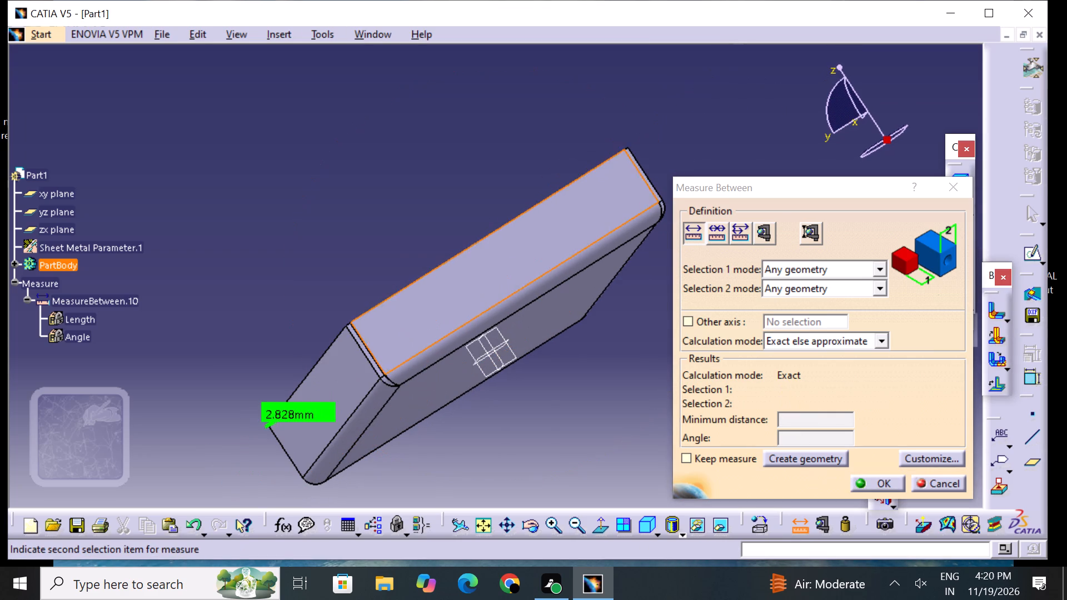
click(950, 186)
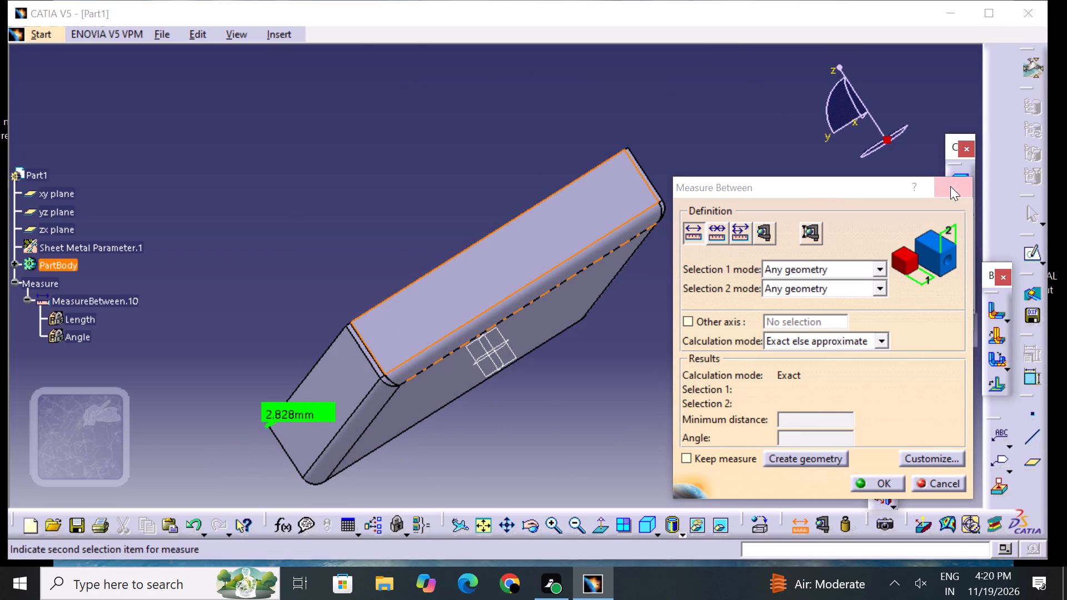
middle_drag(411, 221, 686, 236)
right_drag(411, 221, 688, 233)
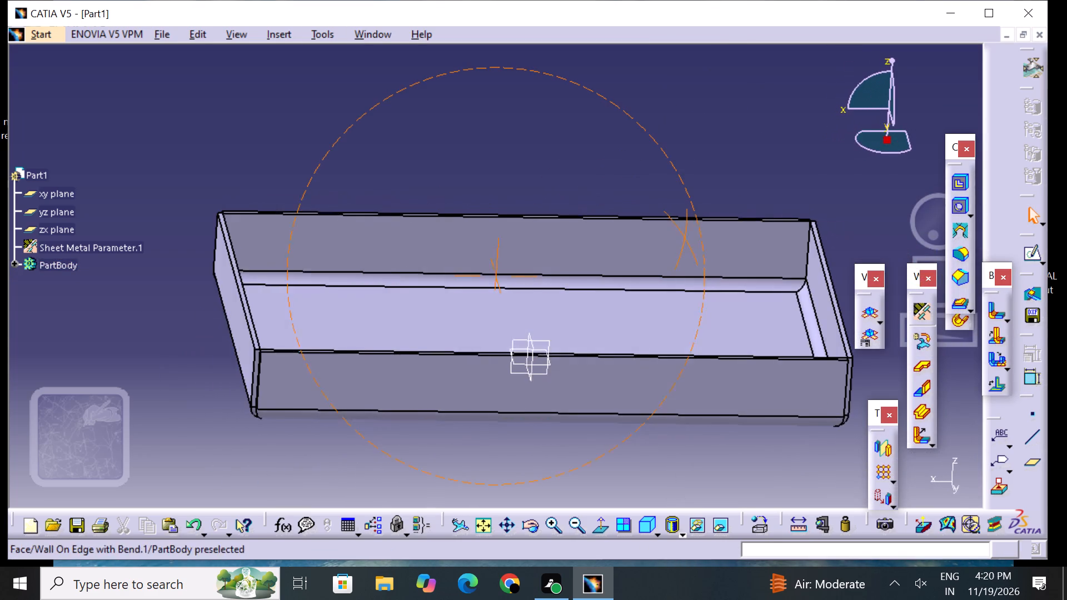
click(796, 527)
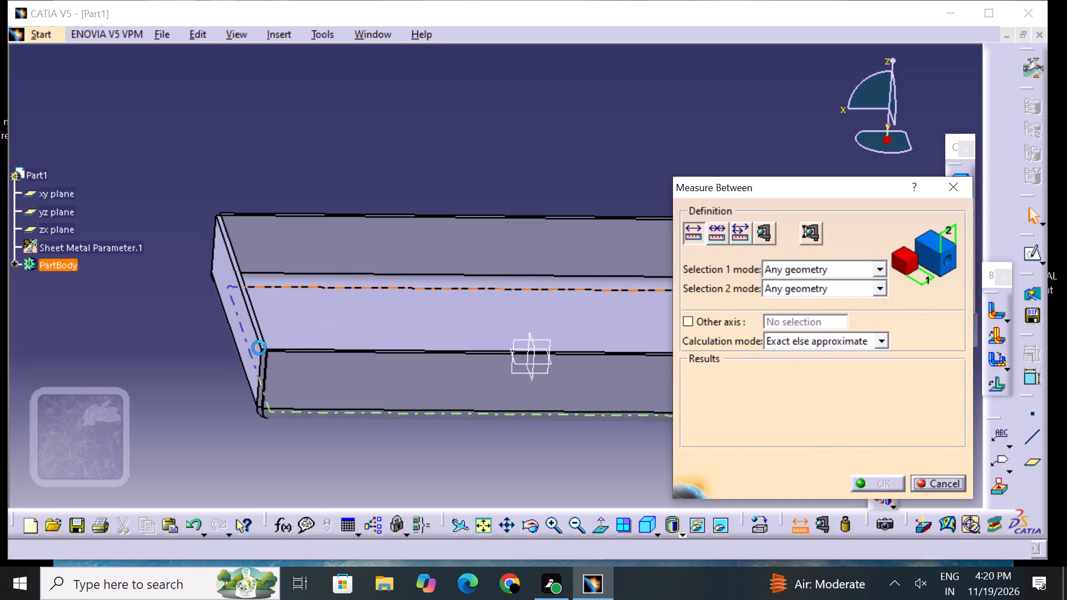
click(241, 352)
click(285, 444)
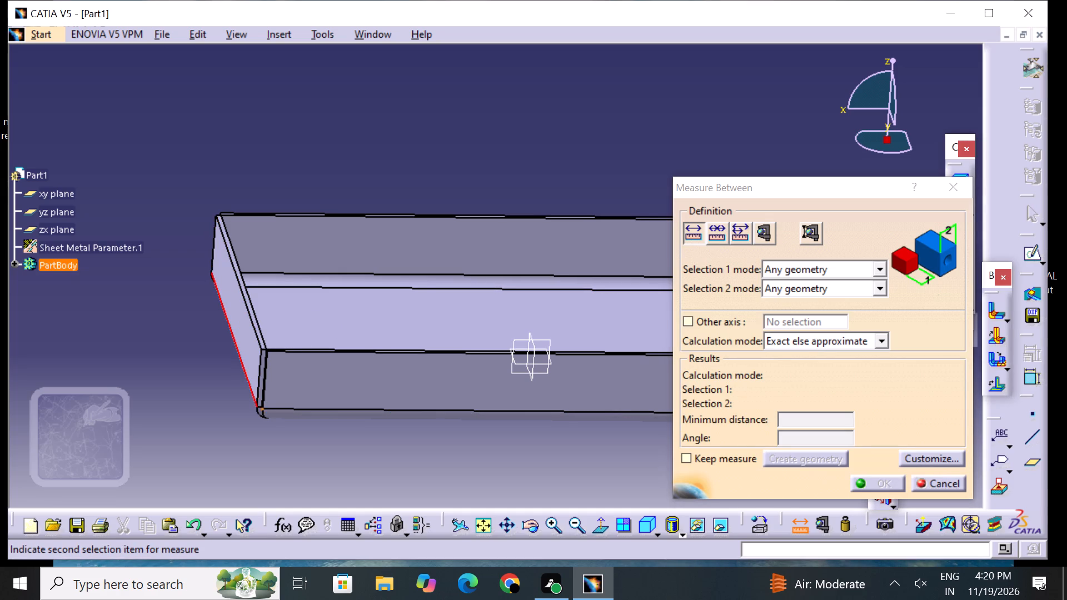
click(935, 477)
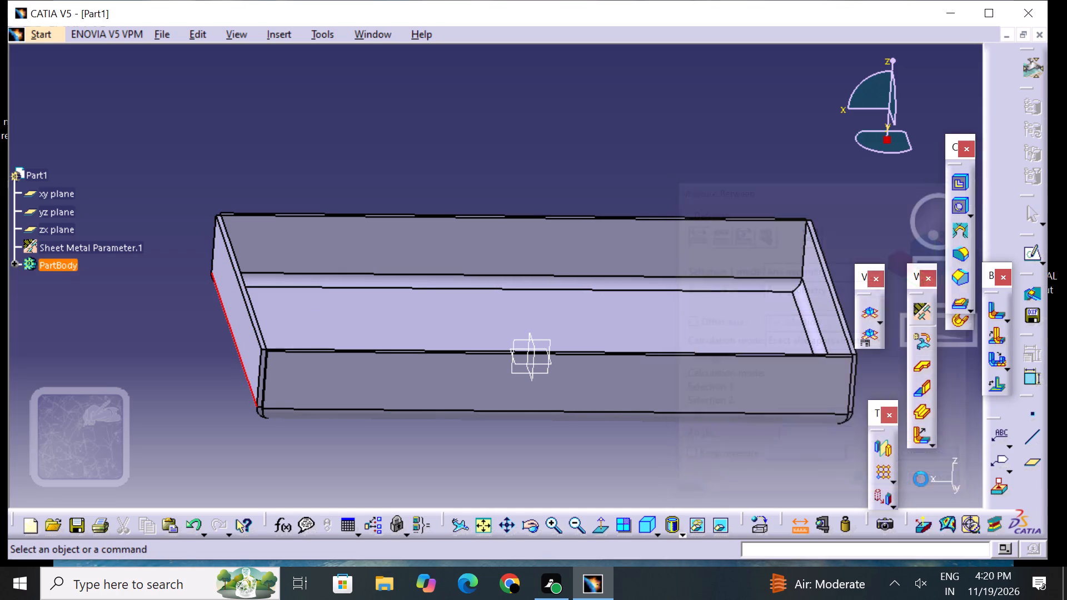
Measure the tray's overall length between the outer faces of the two short end walls.
click(792, 517)
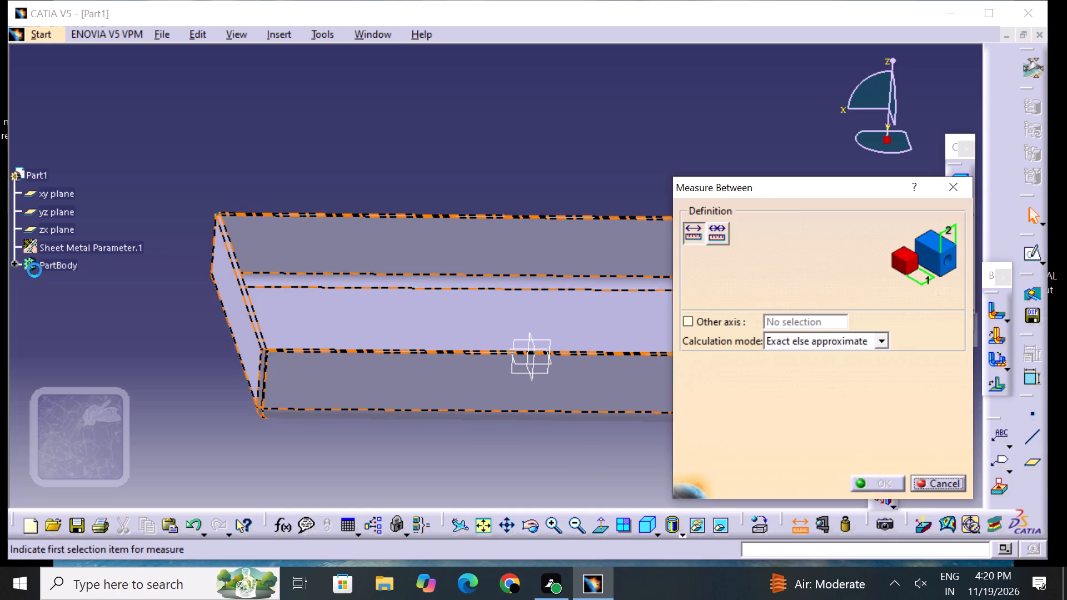
click(238, 324)
middle_drag(517, 401, 205, 269)
middle_drag(480, 254, 137, 302)
right_drag(455, 295, 133, 274)
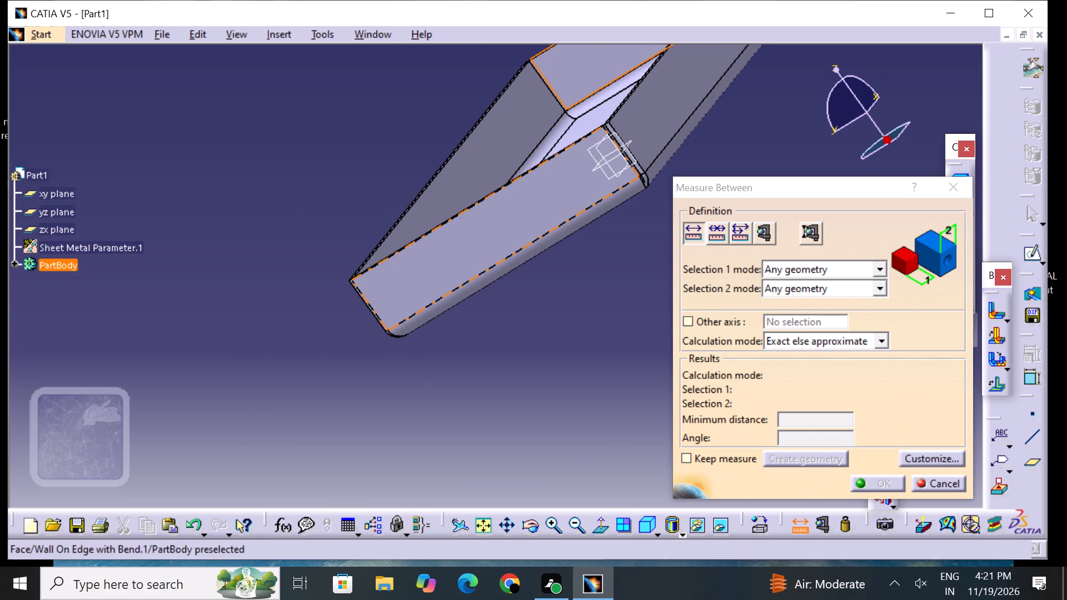
click(435, 249)
Measure the tray's overall width between the outer faces of the two long side walls.
middle_drag(219, 259, 382, 291)
right_drag(219, 259, 389, 285)
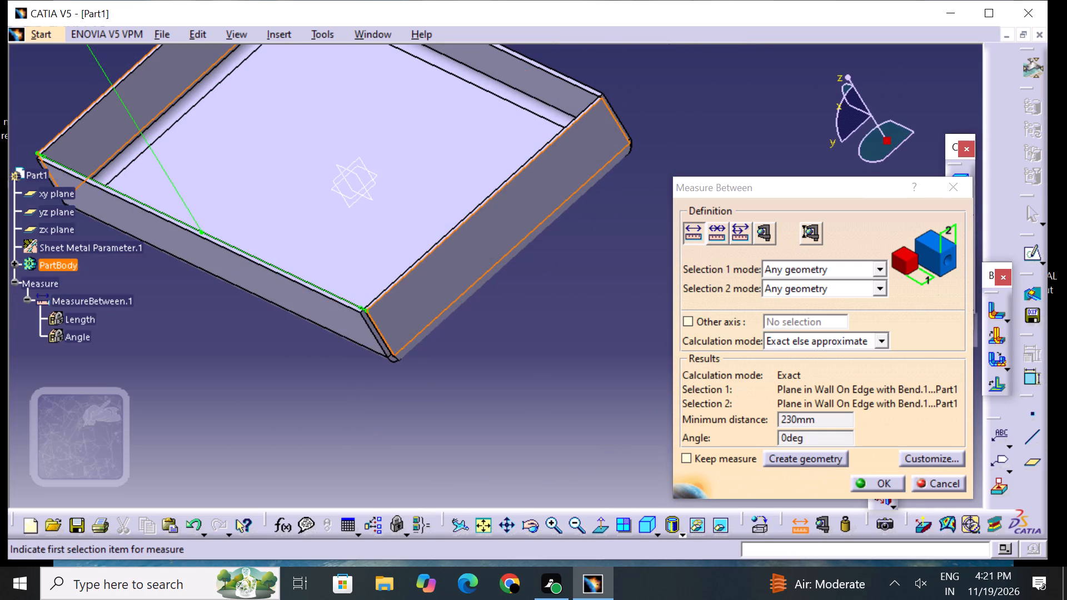
click(342, 313)
middle_drag(512, 278, 253, 356)
right_drag(506, 298, 253, 356)
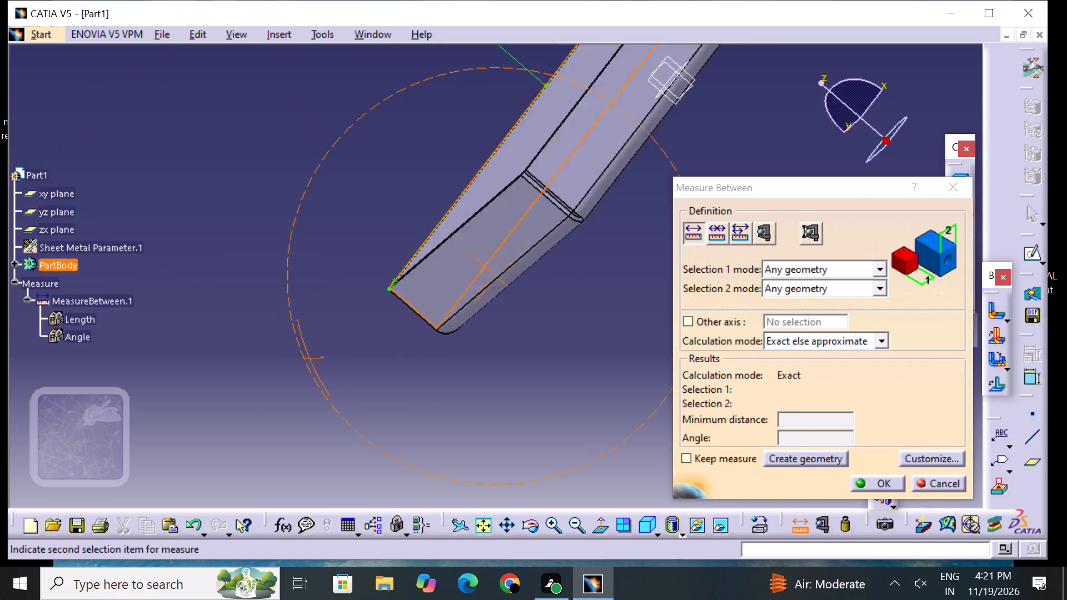
middle_drag(253, 356, 200, 343)
right_drag(253, 356, 196, 328)
click(526, 163)
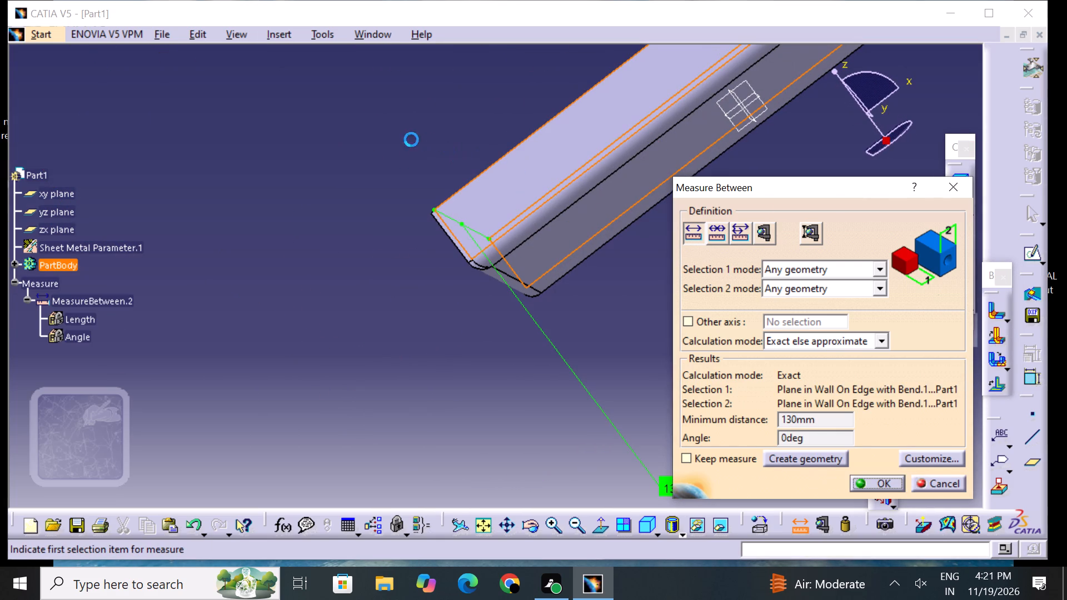
Measure the base thickness between the inner and outer base faces.
middle_drag(358, 129, 513, 246)
right_drag(367, 141, 513, 246)
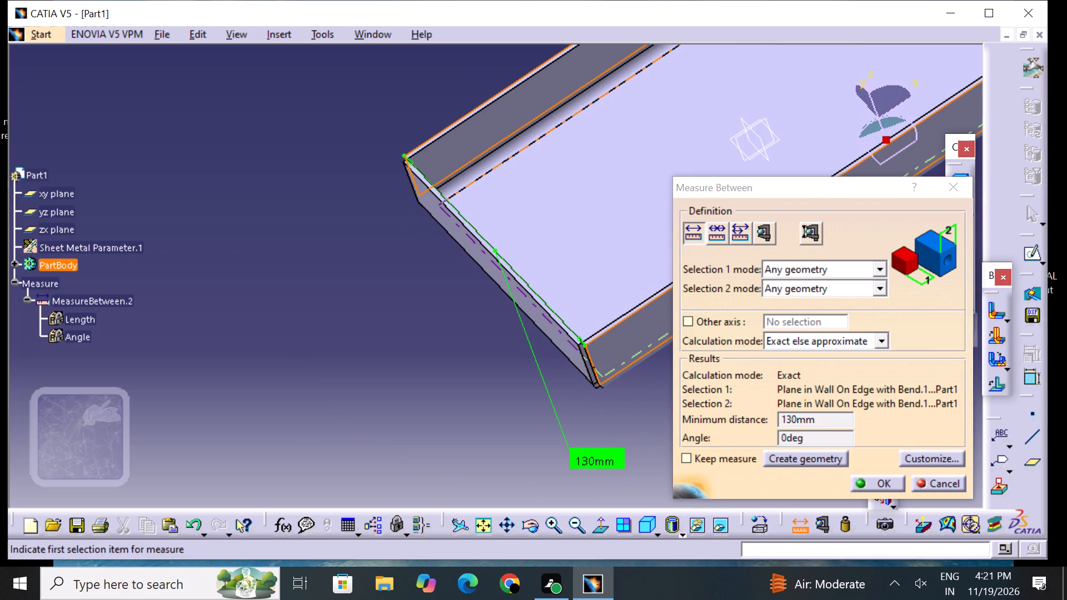
click(577, 212)
middle_drag(600, 267, 431, 127)
right_drag(600, 267, 337, 63)
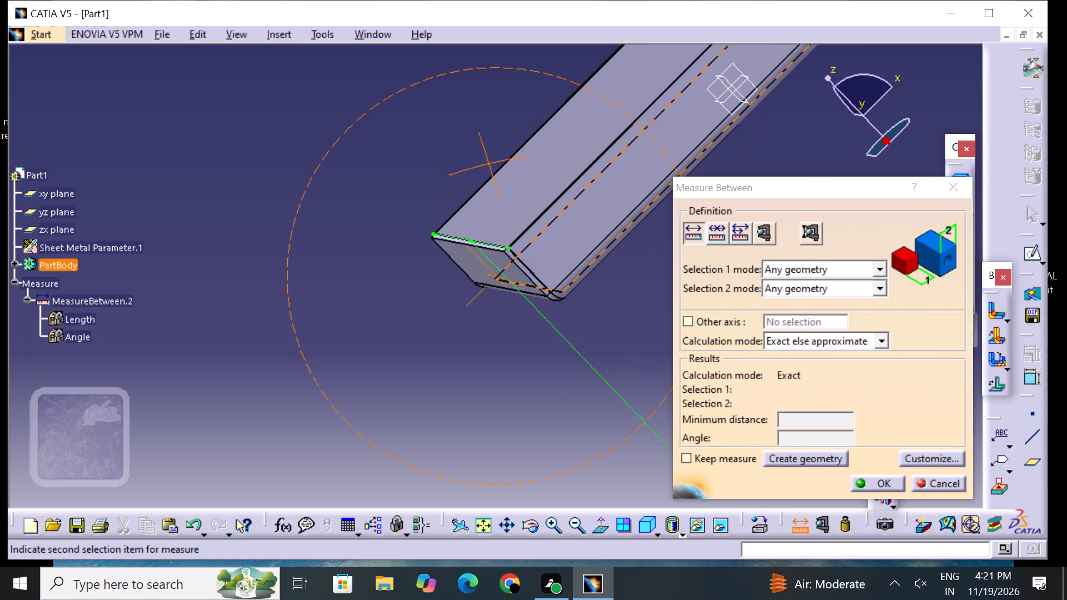
click(561, 221)
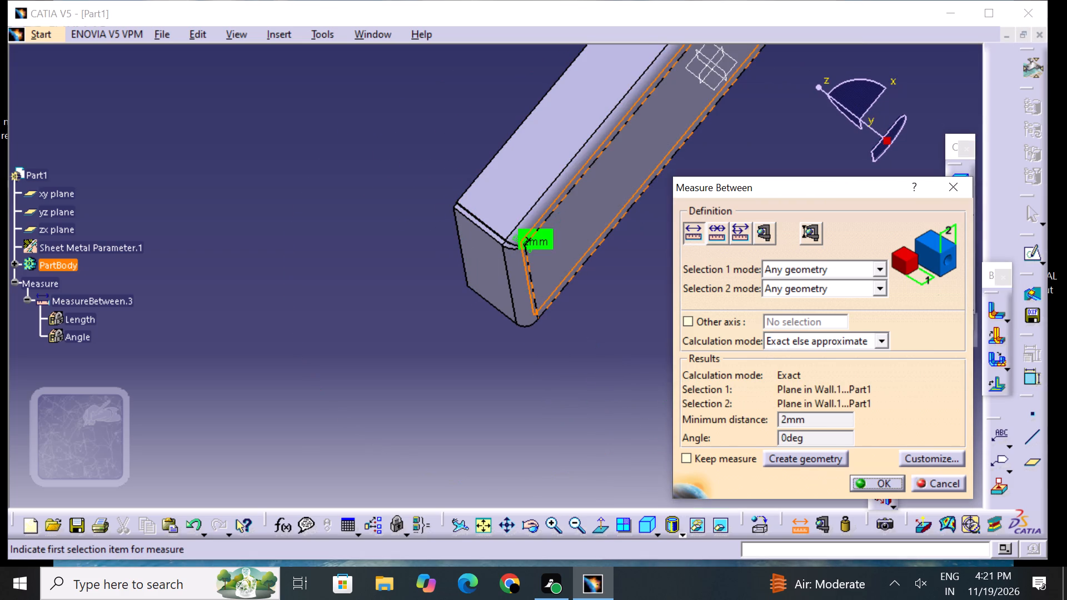
Measure the wall thickness between the outer and inner top edges of one tray wall.
middle_drag(502, 137, 363, 387)
right_drag(559, 172, 363, 387)
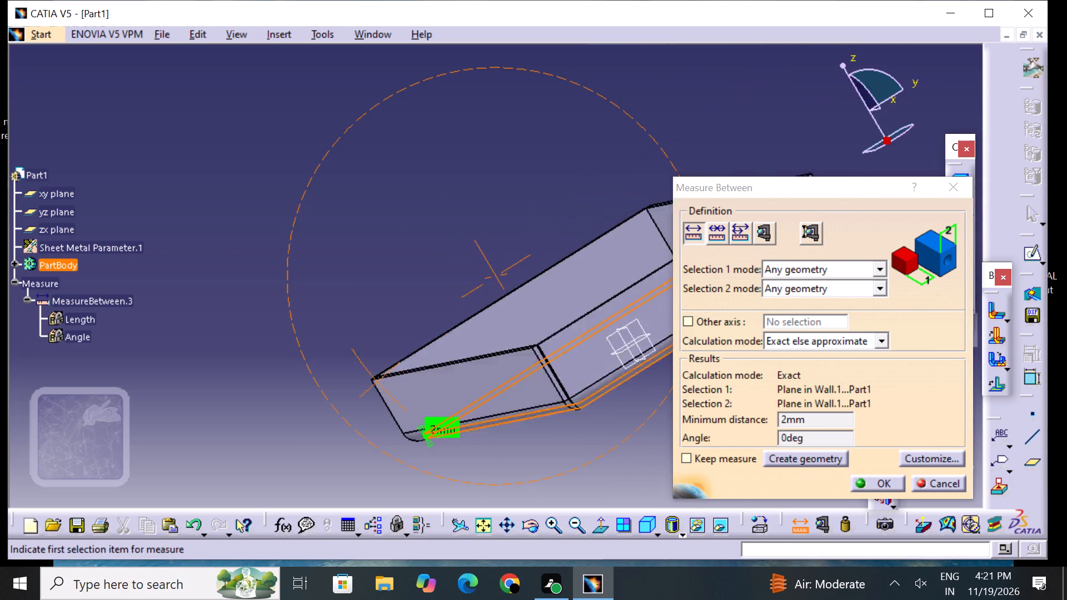
middle_drag(363, 387, 357, 391)
right_drag(363, 387, 357, 391)
middle_drag(445, 198, 497, 396)
right_drag(445, 198, 497, 396)
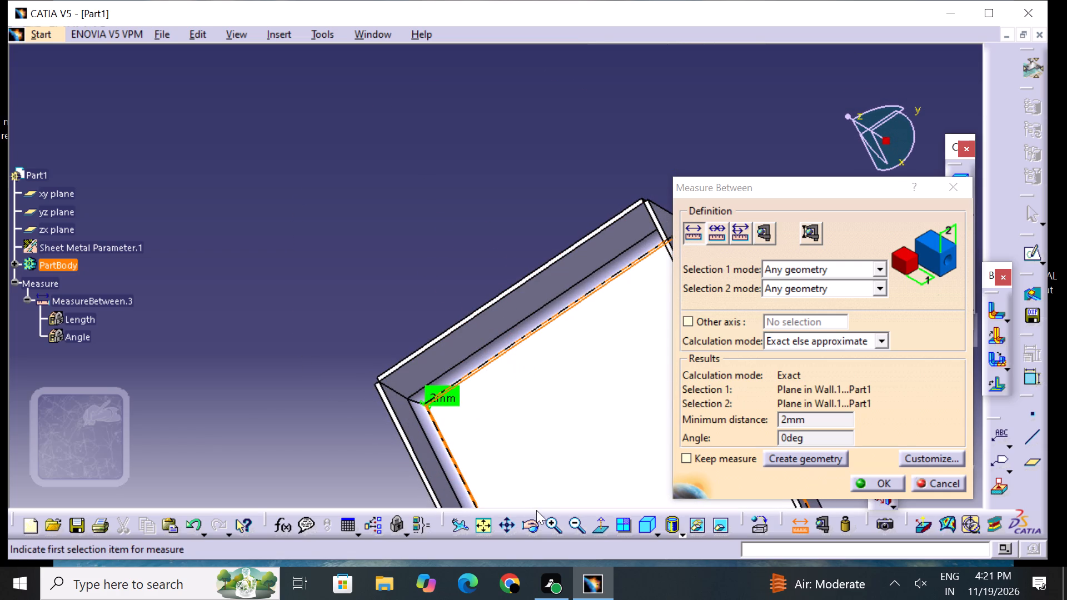
drag(538, 509, 544, 509)
triple_click(558, 521)
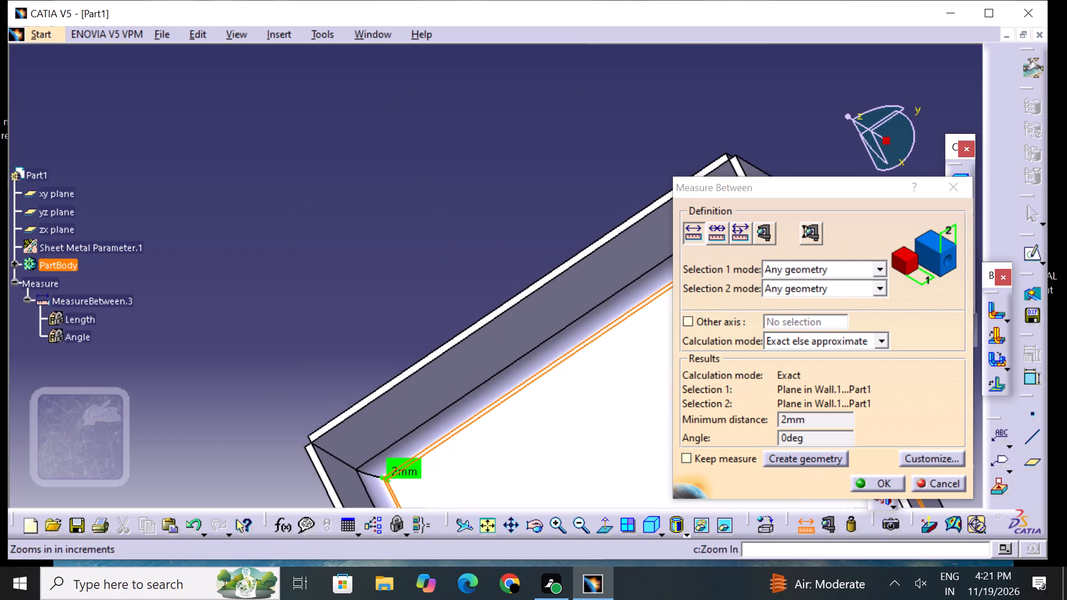
click(397, 357)
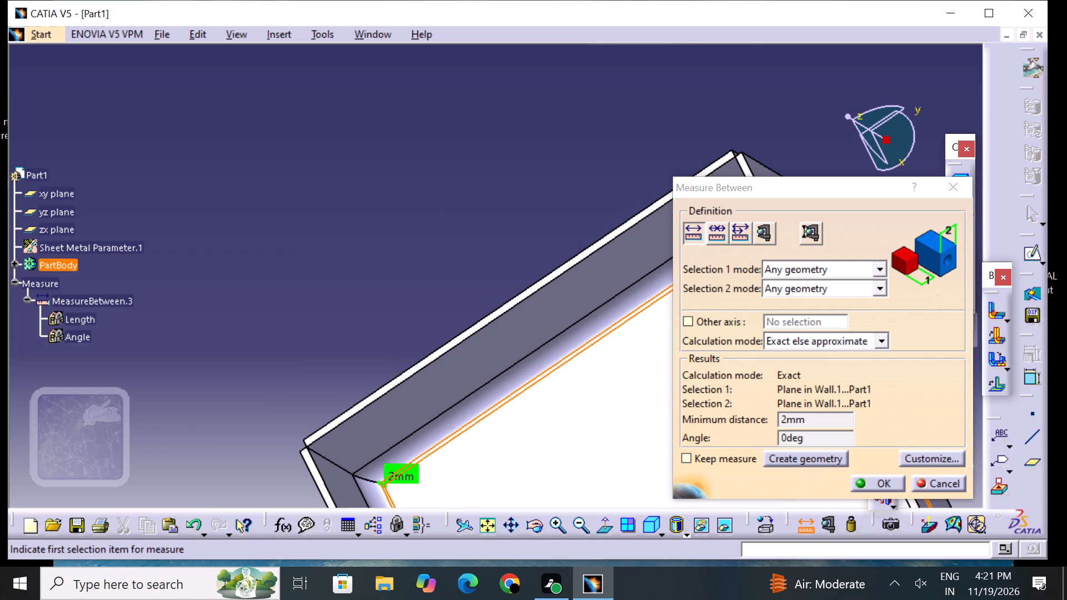
click(392, 381)
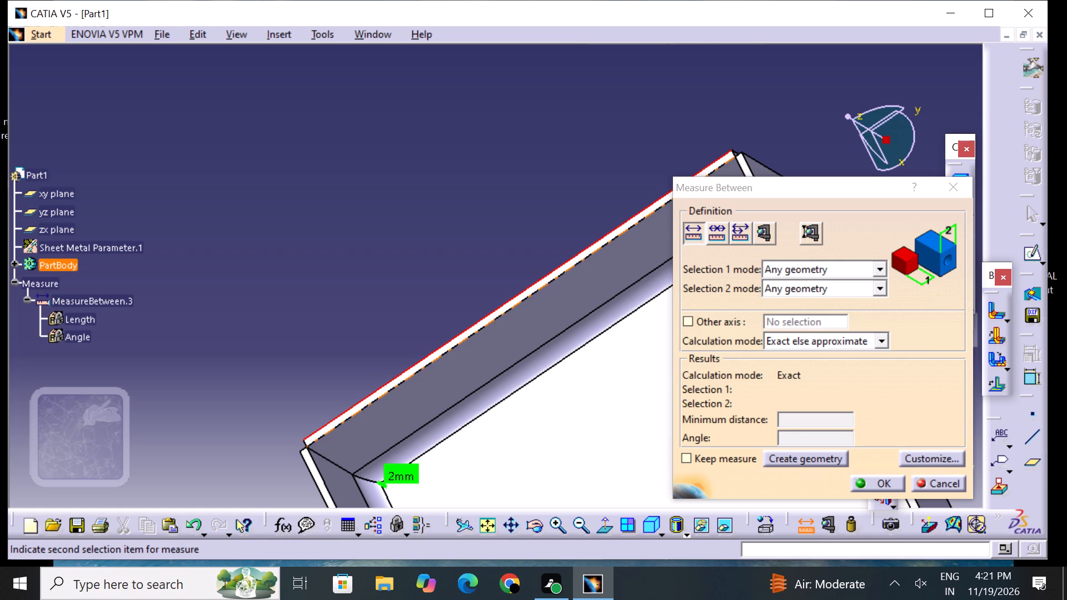
click(396, 383)
Measure the minimum distance between the top rim faces of two adjacent walls at a closed corner.
click(388, 383)
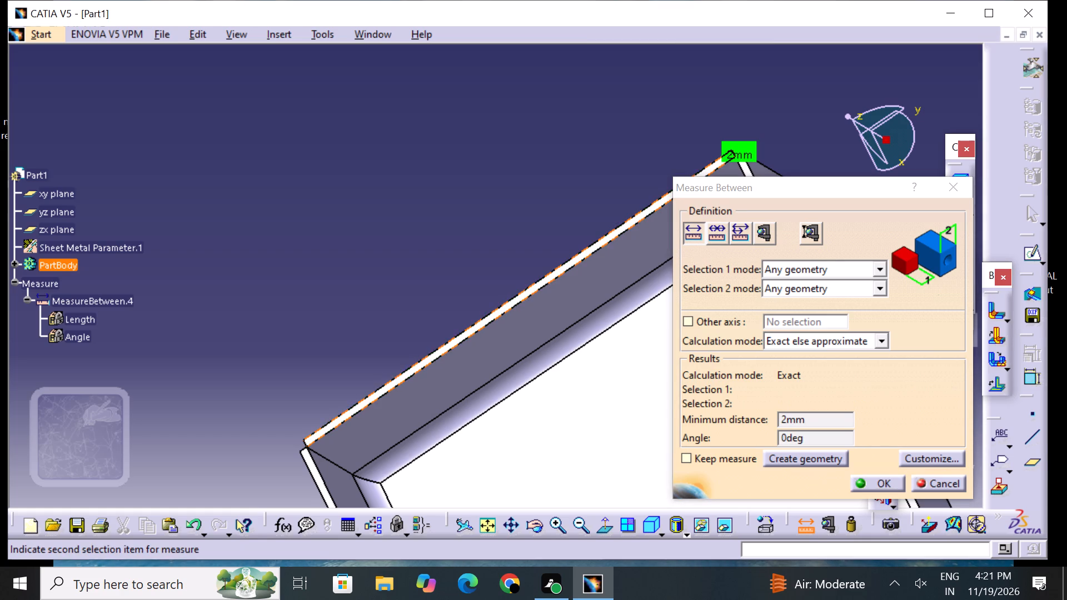
middle_drag(412, 411, 460, 183)
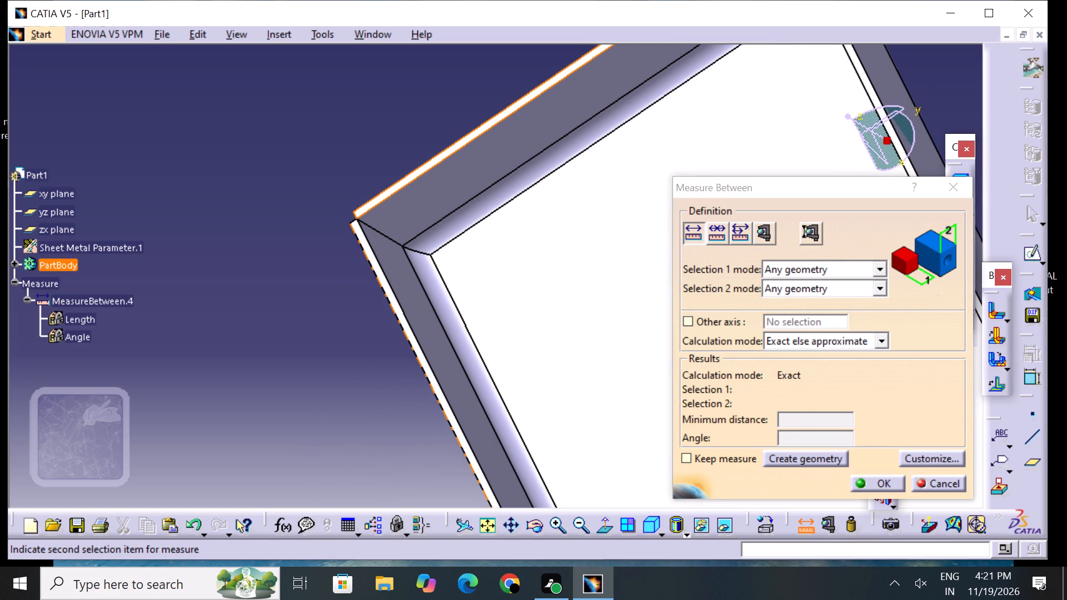
click(423, 363)
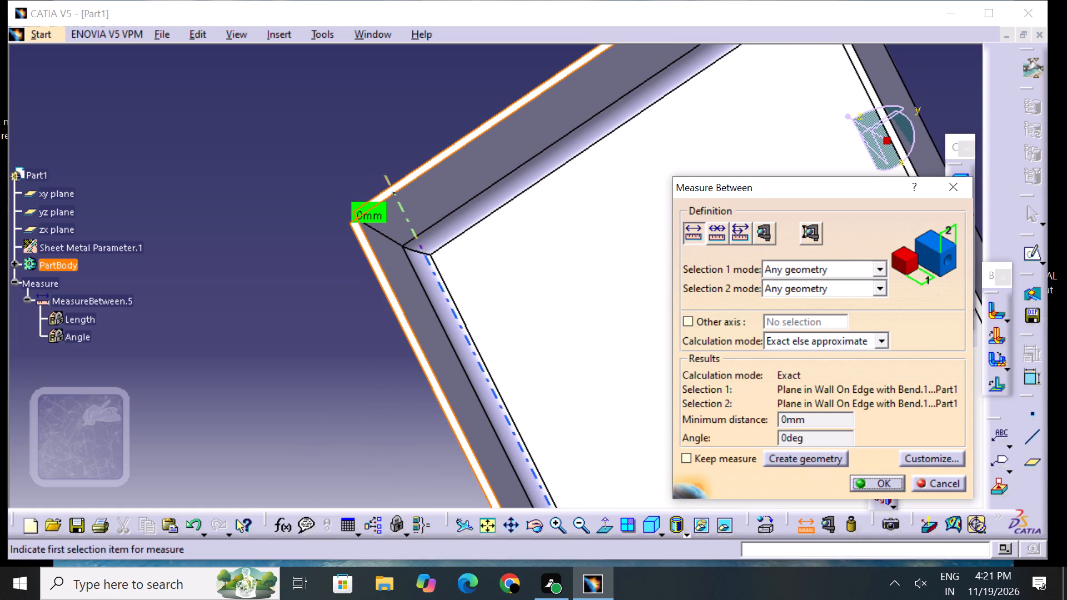
Measure the base thickness again between the inner and outer base faces.
middle_drag(501, 406, 343, 208)
click(434, 236)
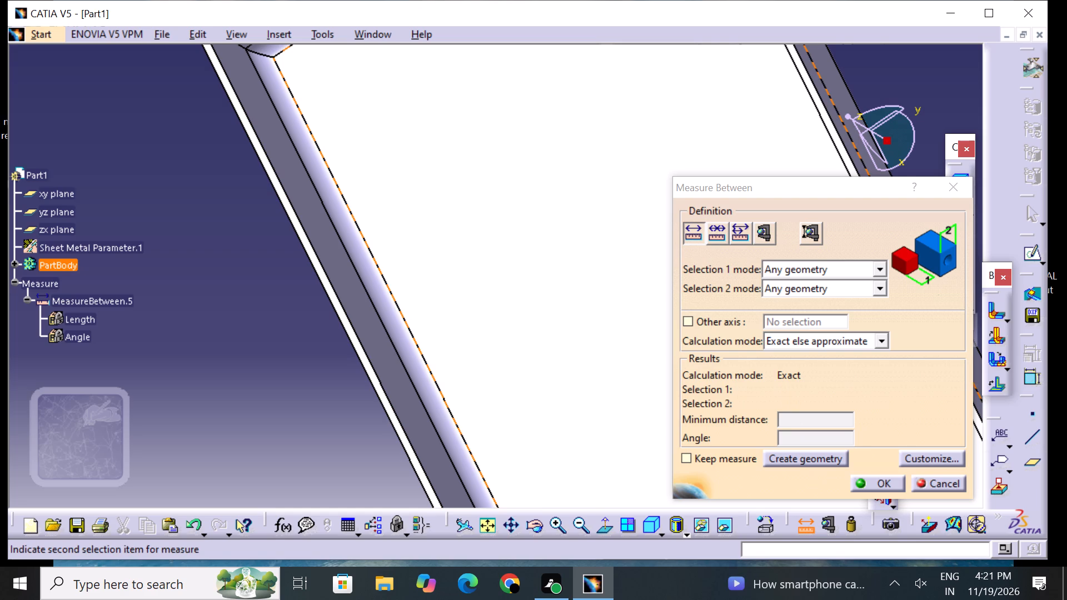
middle_drag(509, 361, 389, 103)
middle_drag(434, 291, 318, 73)
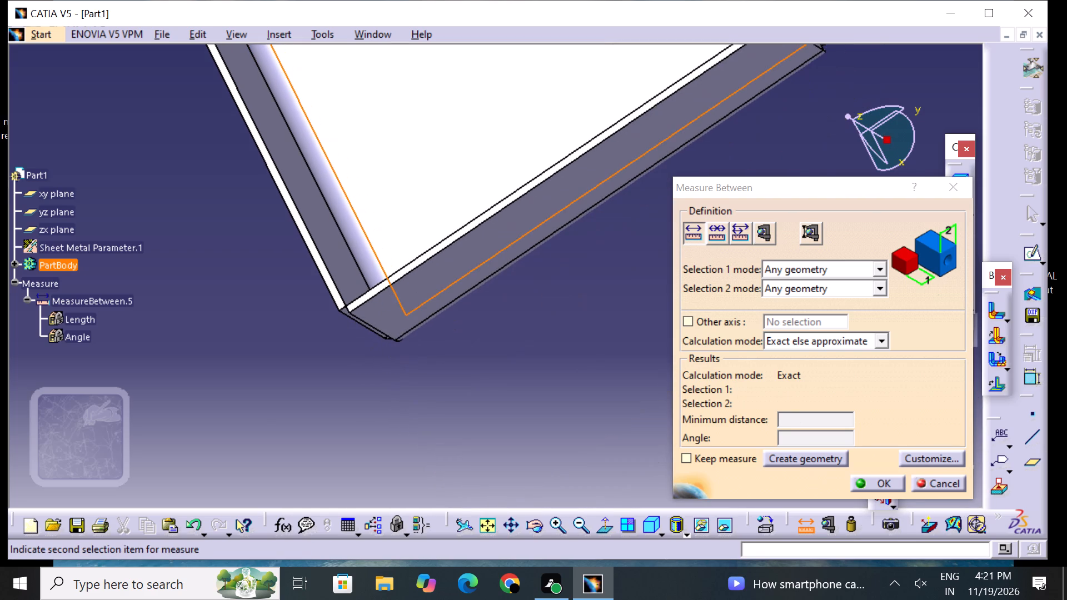
middle_drag(617, 276, 400, 120)
right_drag(617, 276, 398, 120)
click(355, 161)
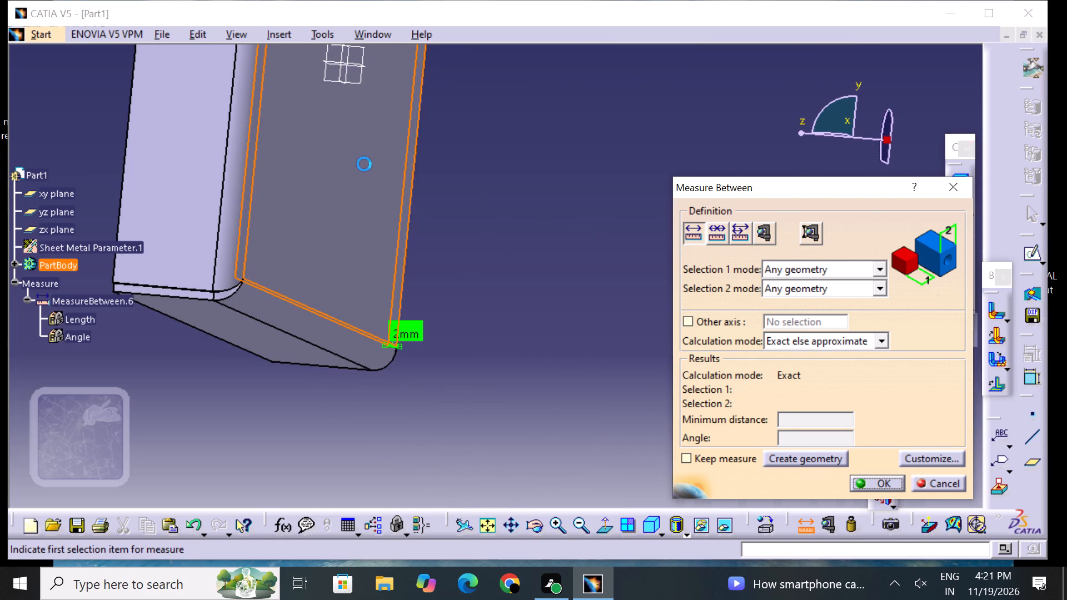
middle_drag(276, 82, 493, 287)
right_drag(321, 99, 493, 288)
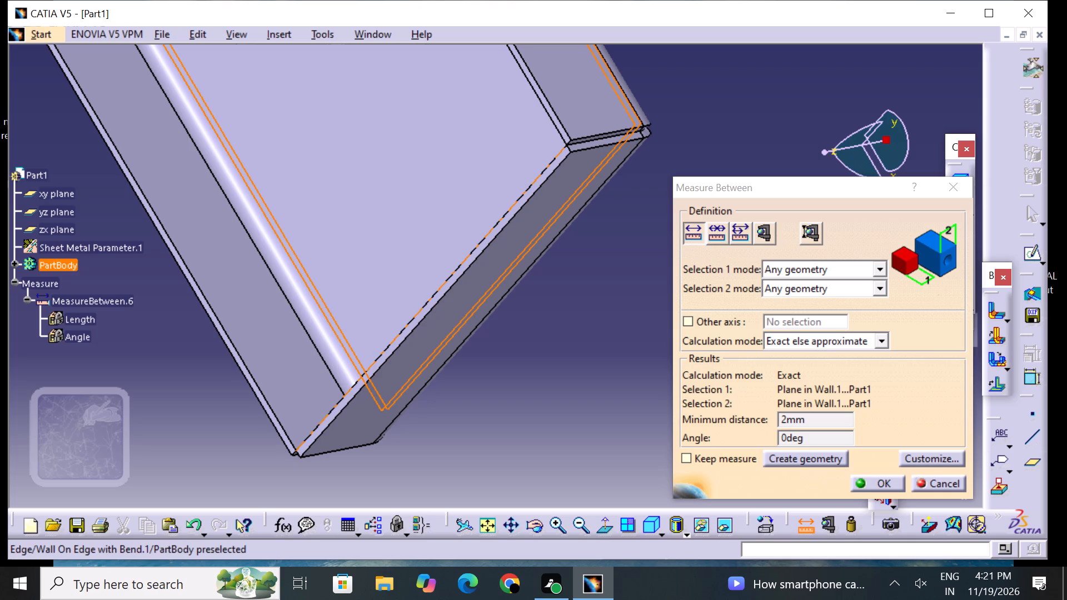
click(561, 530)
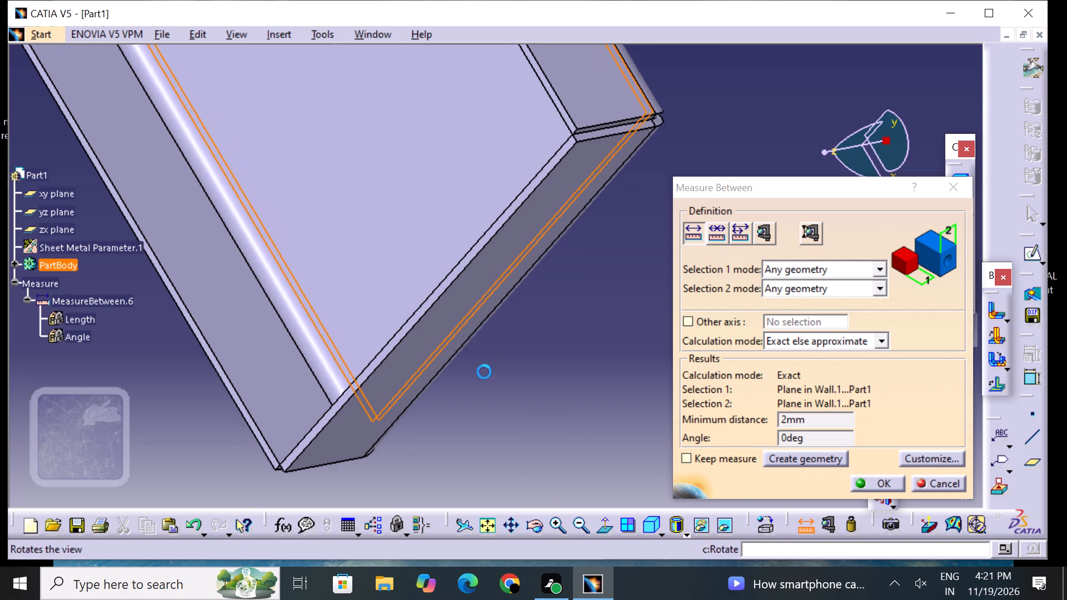
Measure the distance between two faces of the same bent wall near a closed tray corner.
click(407, 310)
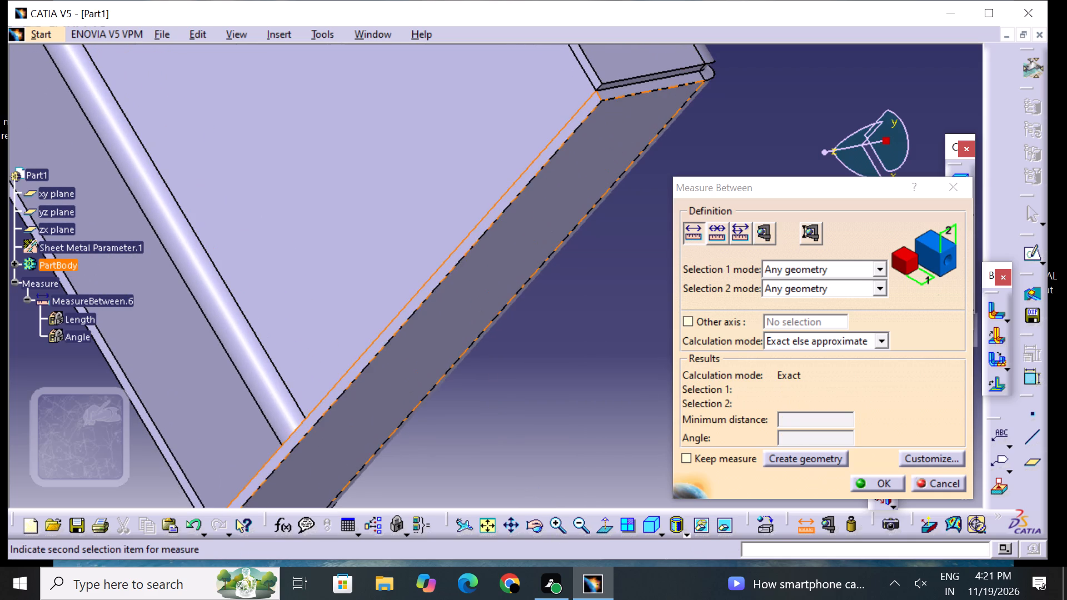
scroll(552, 221, up, 1)
middle_drag(552, 221, 526, 457)
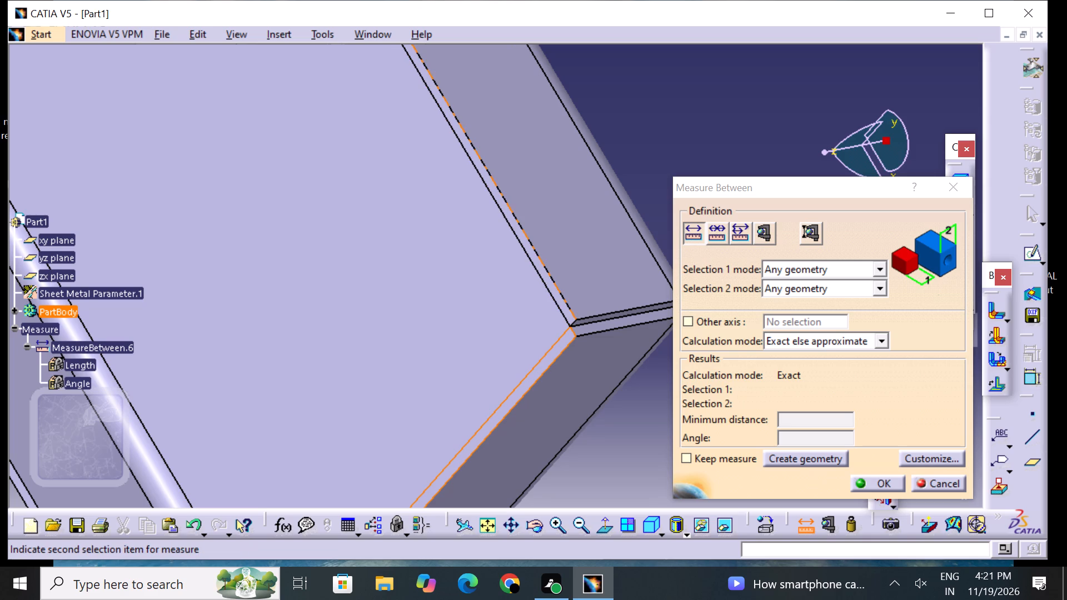
click(551, 517)
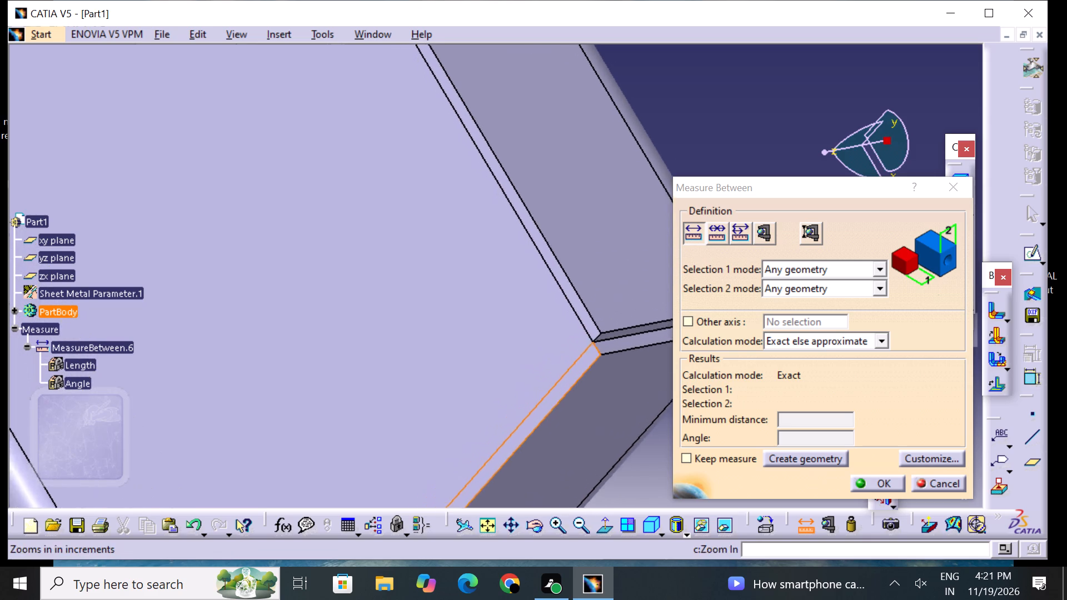
click(596, 328)
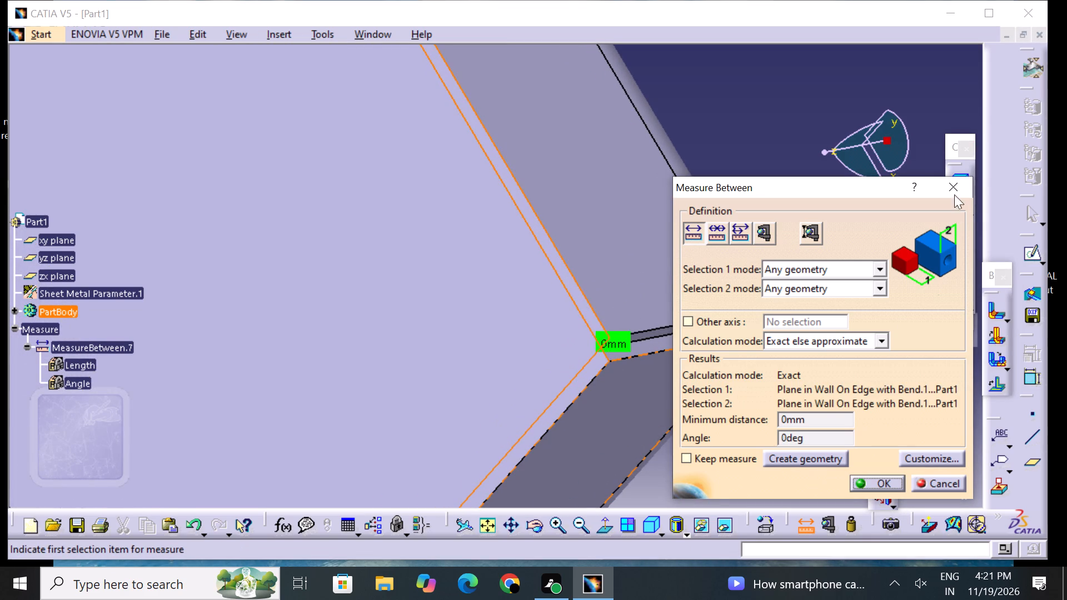
click(884, 479)
click(790, 442)
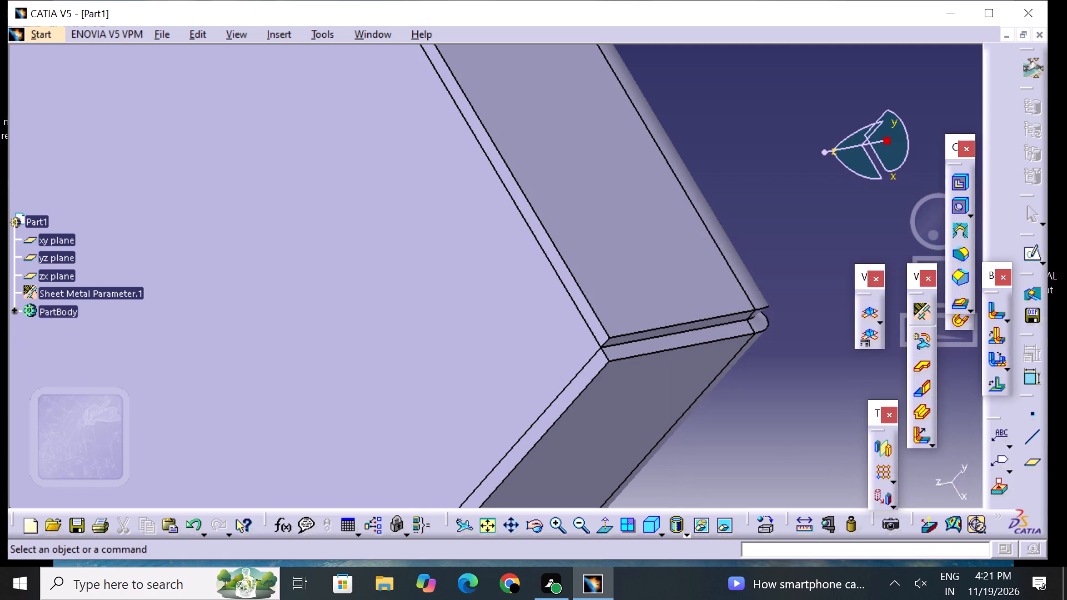
Examine the whole tray from several angles, checking its walls, bends and closed corners.
middle_drag(476, 280, 589, 233)
right_drag(501, 266, 611, 217)
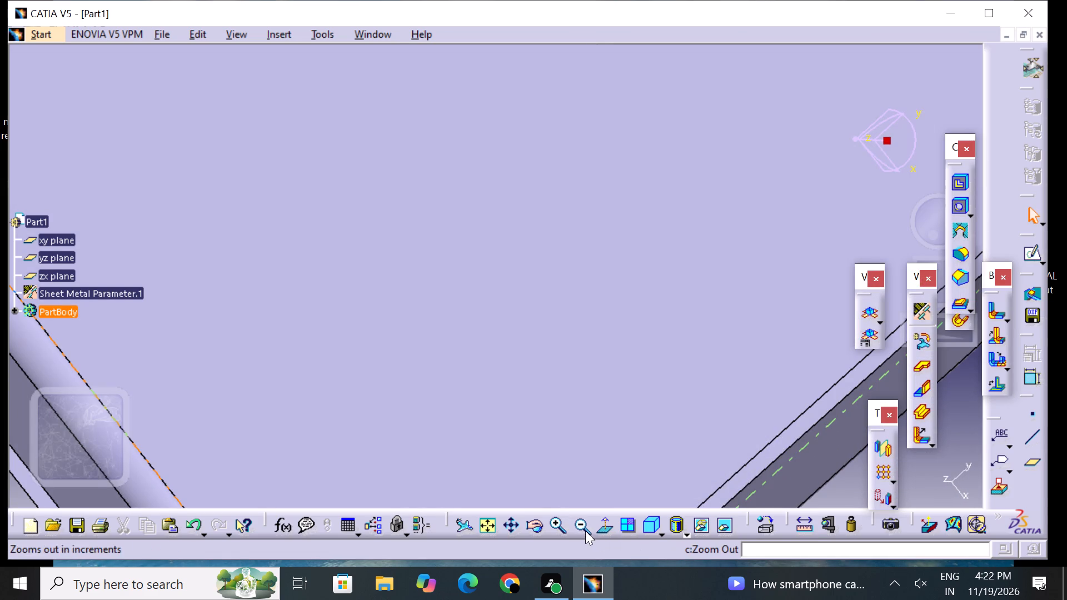
click(585, 531)
triple_click(585, 529)
triple_click(585, 529)
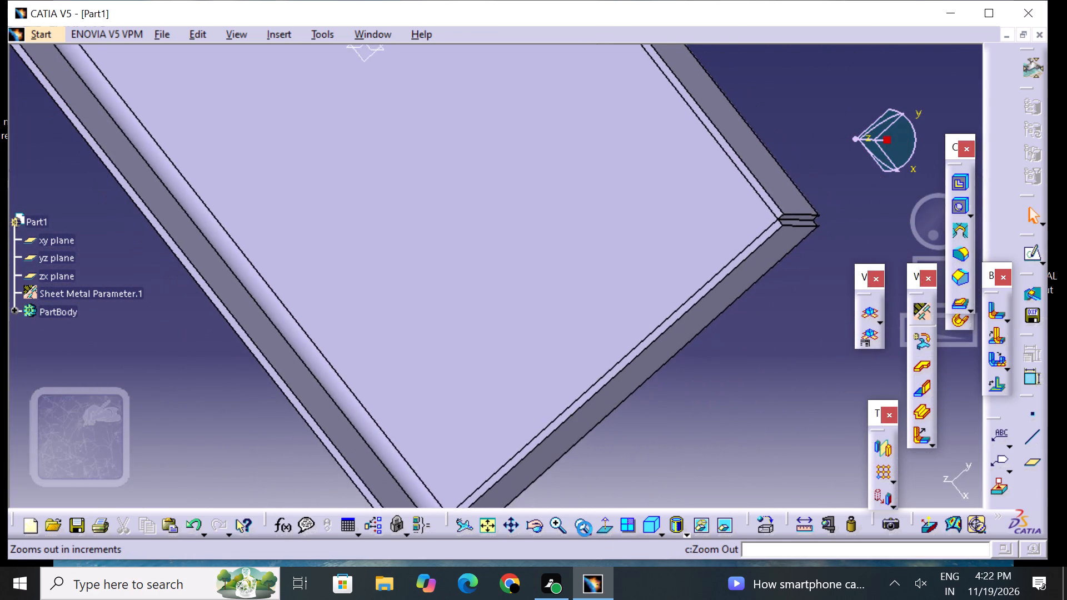
click(585, 529)
click(585, 529)
middle_drag(363, 378, 380, 361)
right_drag(364, 377, 380, 361)
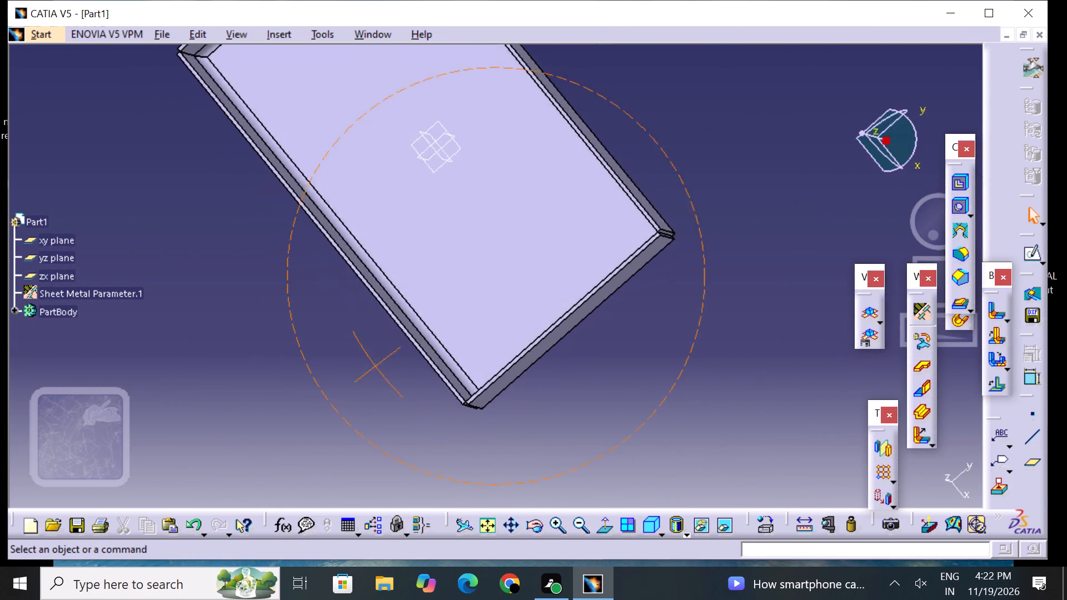
middle_drag(380, 361, 534, 203)
right_drag(380, 361, 535, 198)
scroll(317, 158, up, 1)
middle_drag(317, 158, 467, 520)
middle_drag(378, 221, 378, 231)
right_drag(378, 229, 378, 231)
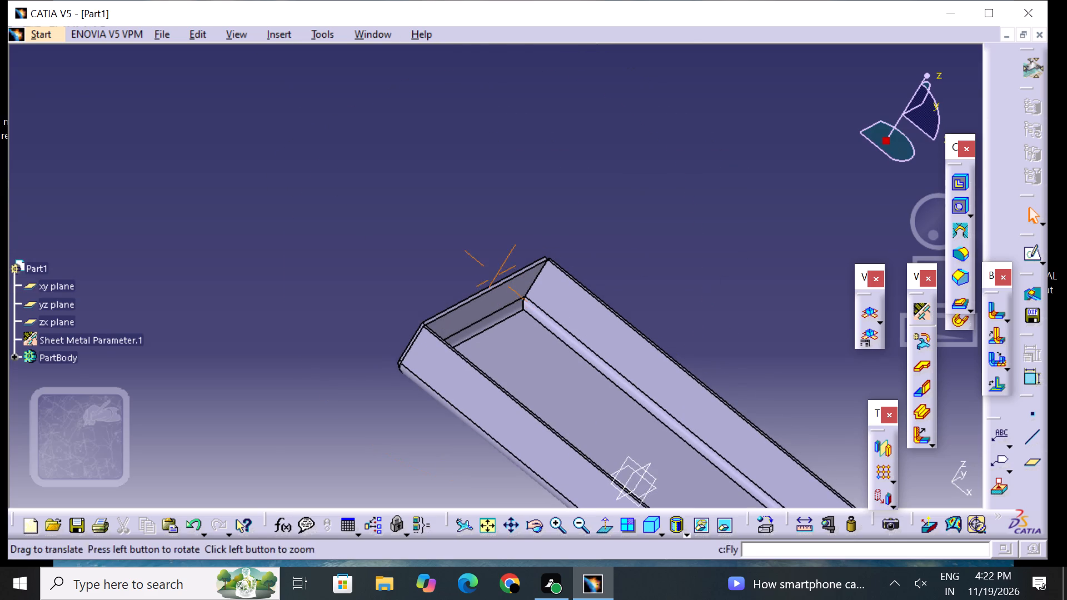
middle_drag(378, 231, 541, 353)
right_drag(378, 231, 541, 353)
middle_drag(590, 242, 453, 343)
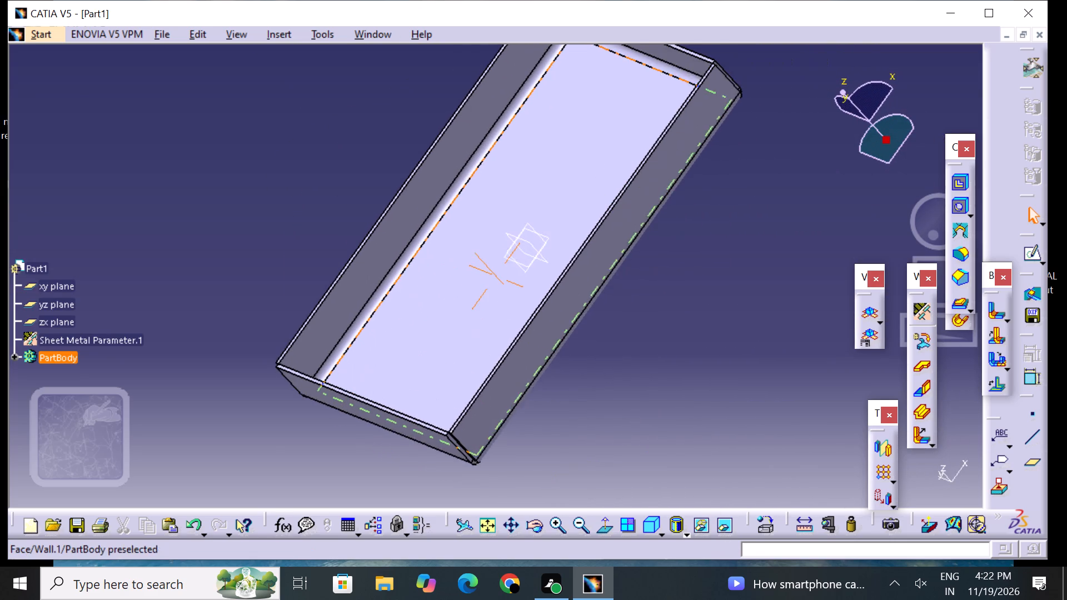
middle_drag(659, 143, 651, 306)
right_drag(660, 147, 652, 306)
middle_drag(376, 400, 376, 401)
right_drag(376, 401, 456, 288)
middle_drag(376, 401, 456, 288)
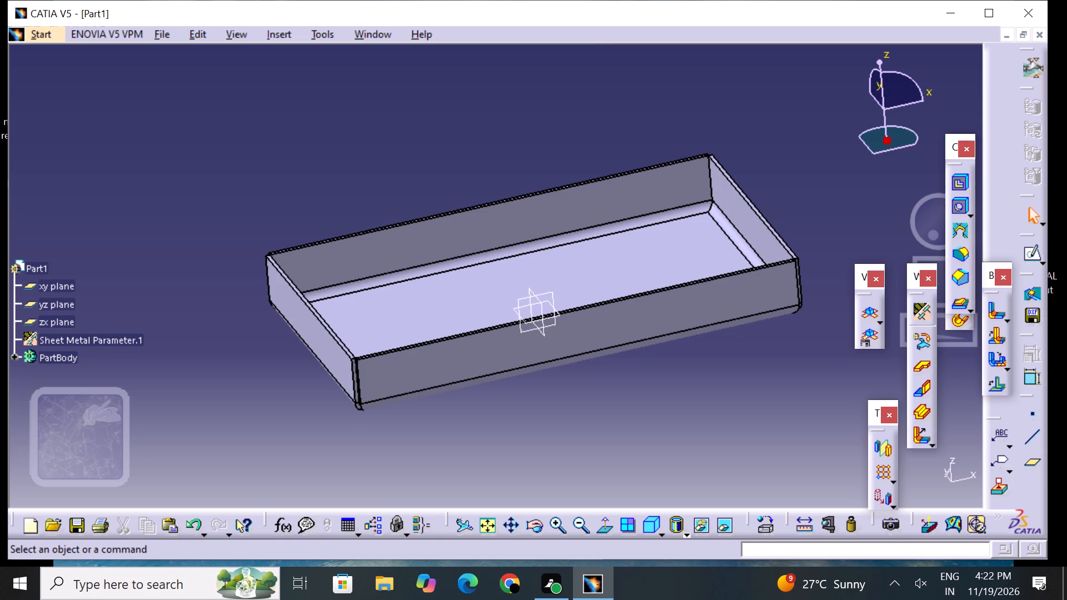
Save the tray part to the Desktop as SHEET METAL 3.
key(ctrl+s)
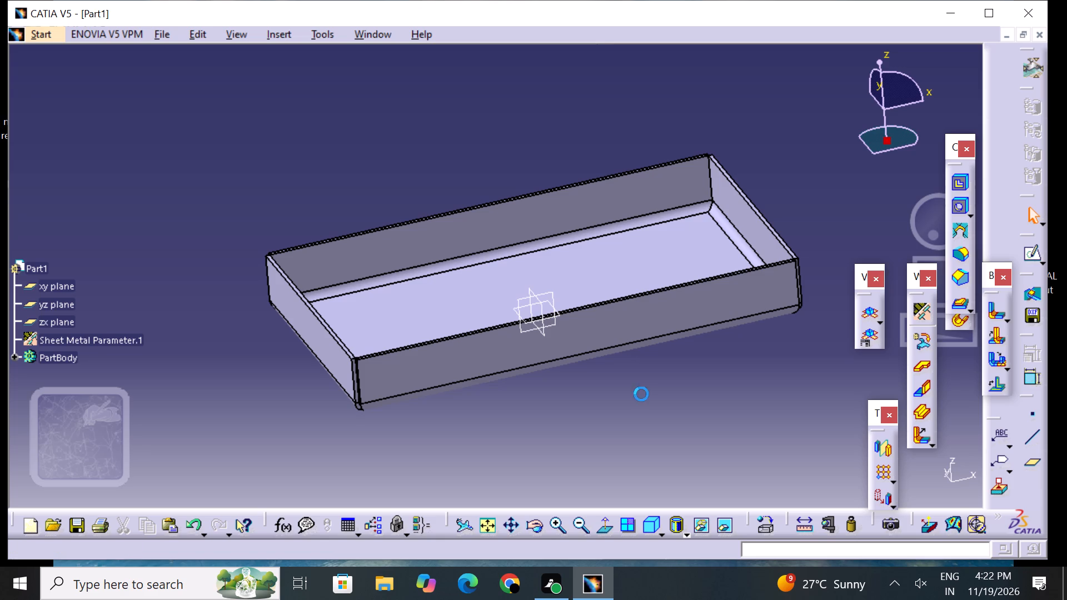
key(BackSpace)
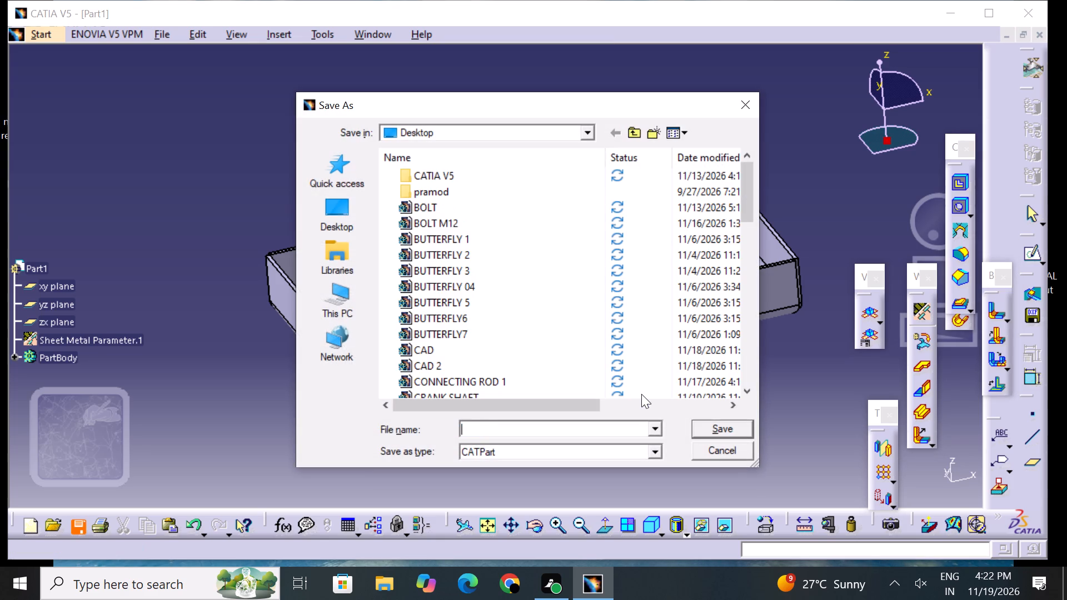
text(SHEET METAL)
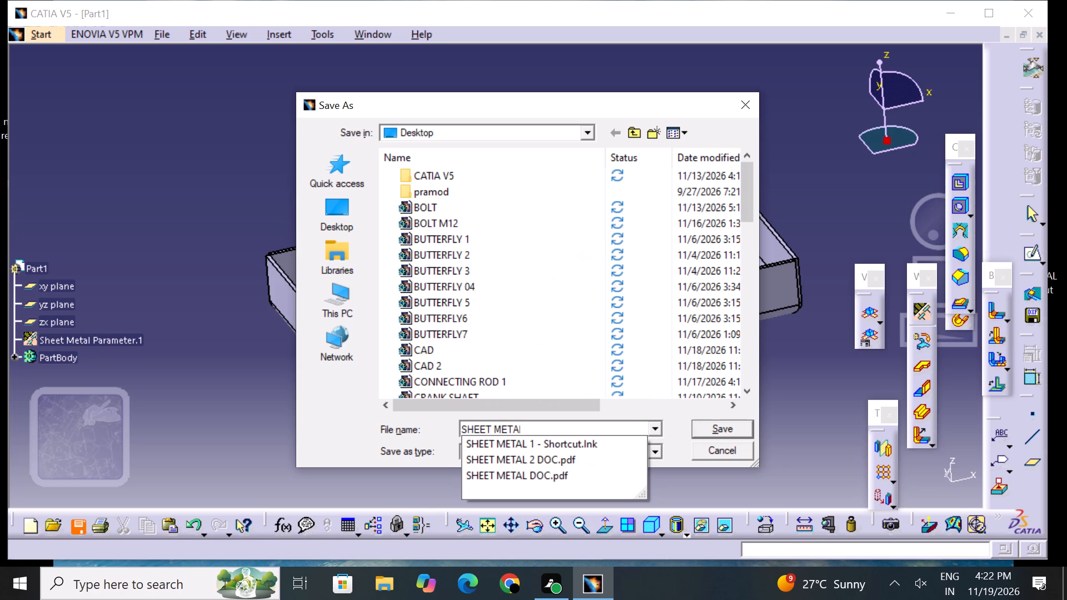
key(space)
key(3)
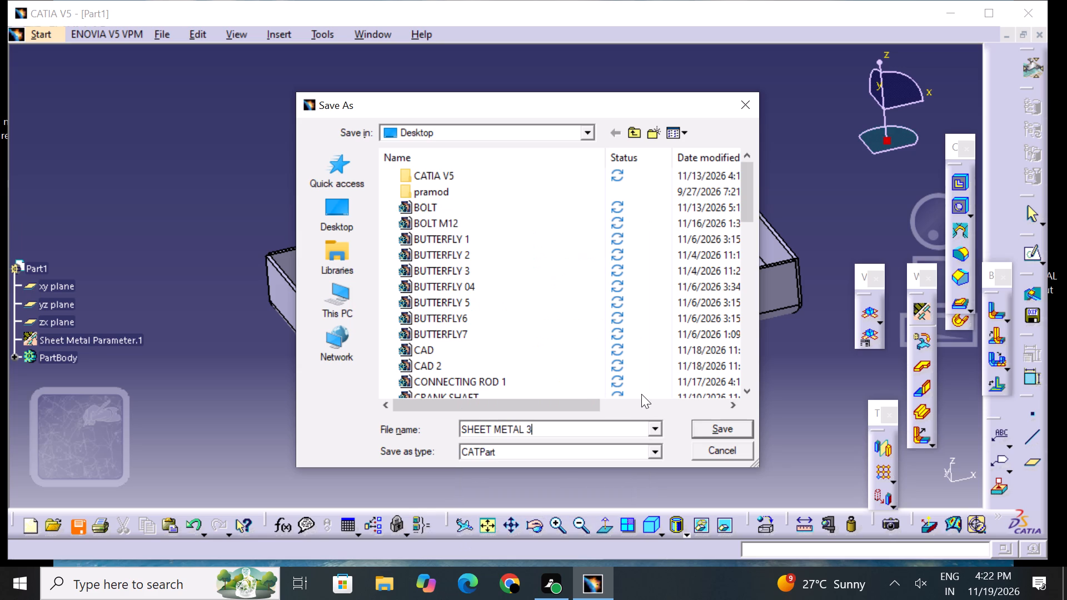
key(Return)
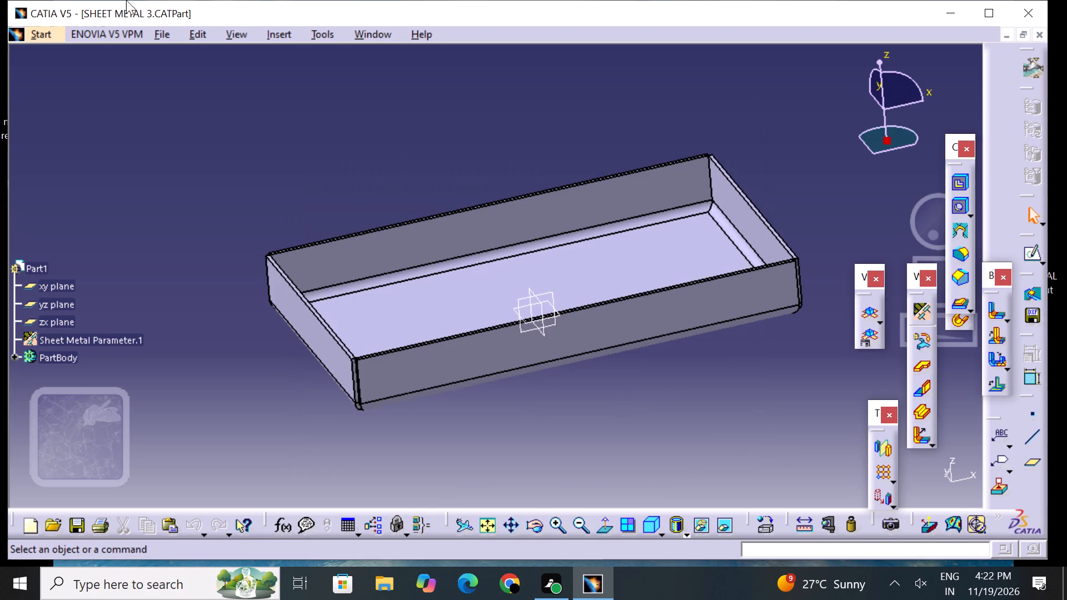
Create a new part document named Part2 with hybrid design enabled.
click(167, 38)
click(210, 56)
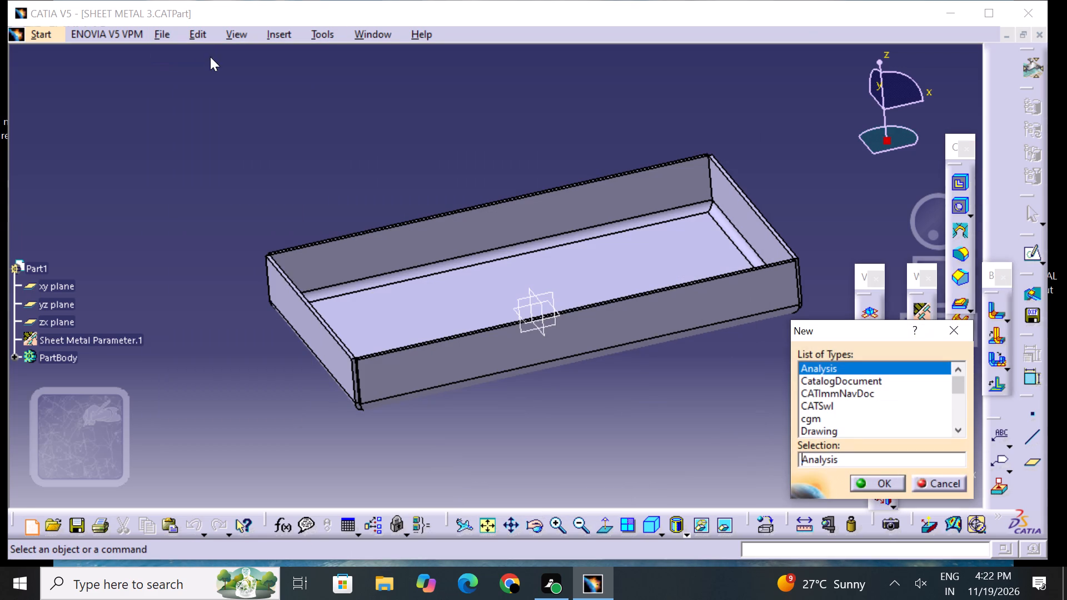
text(PART3)
key(BackSpace)
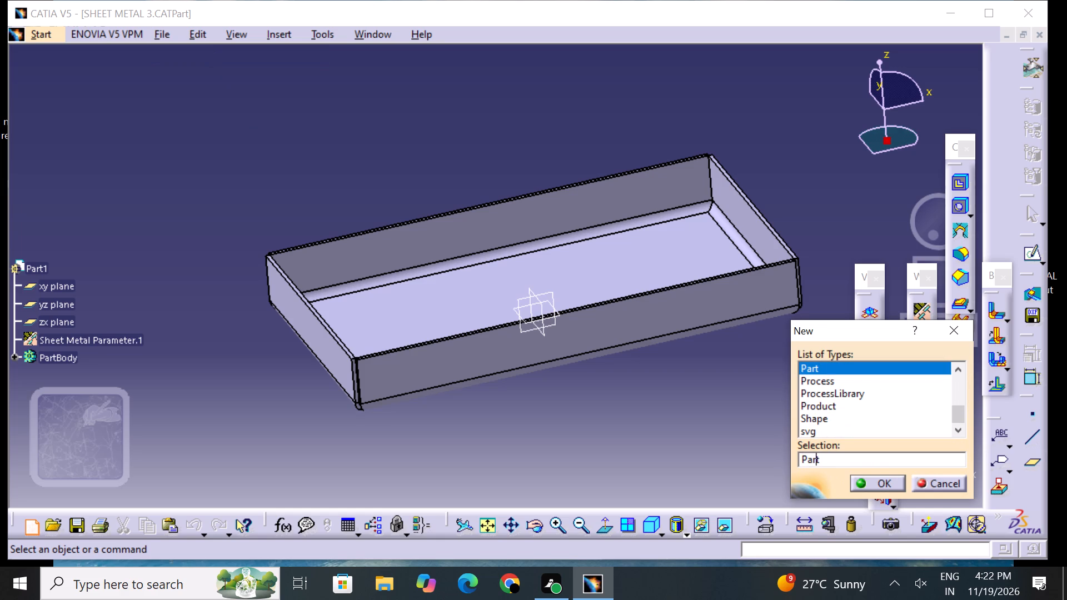
key(2)
key(Return)
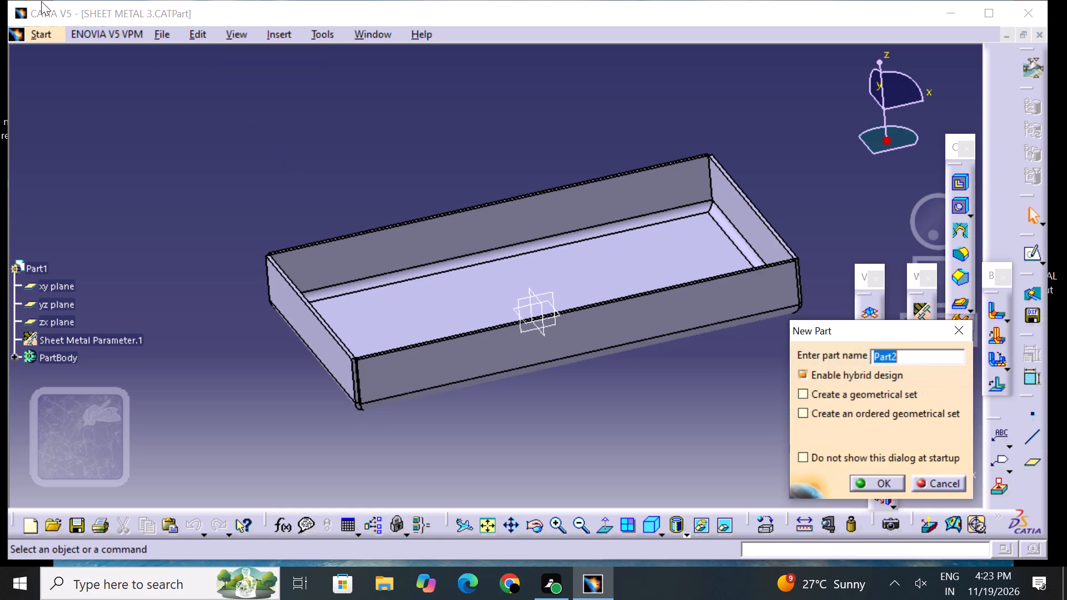
click(869, 477)
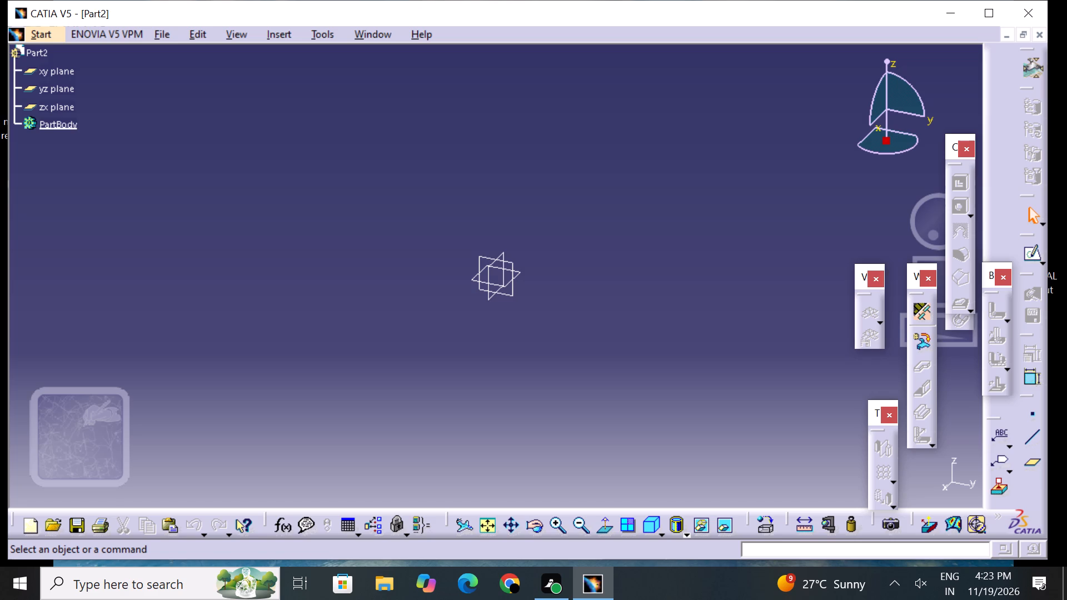
Define the new part's sheet metal parameters with a 1.2 mm thickness and a default bend radius of 1 mm.
click(915, 313)
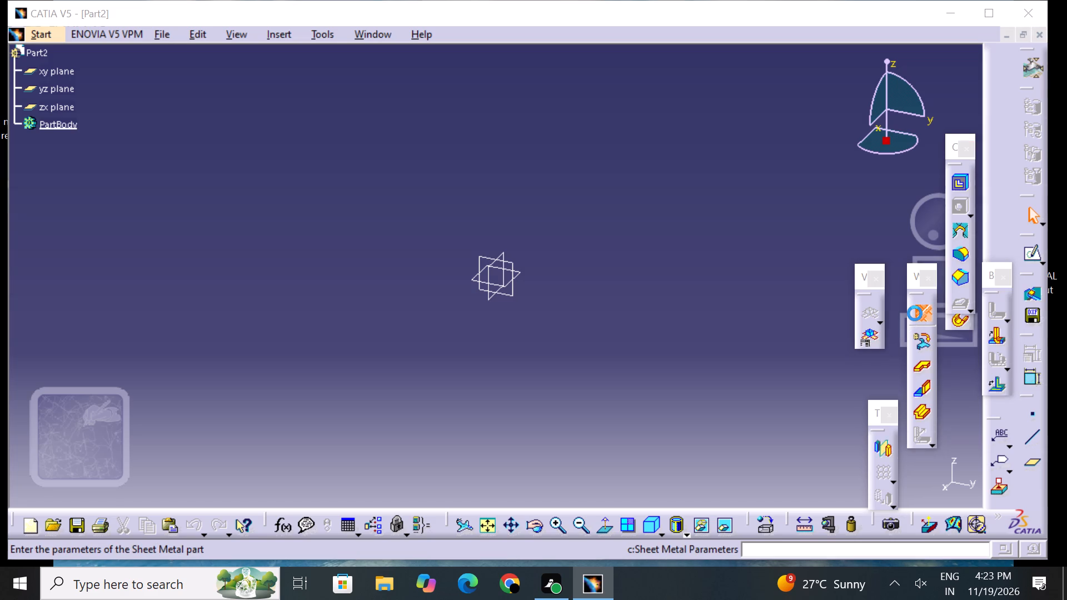
click(857, 410)
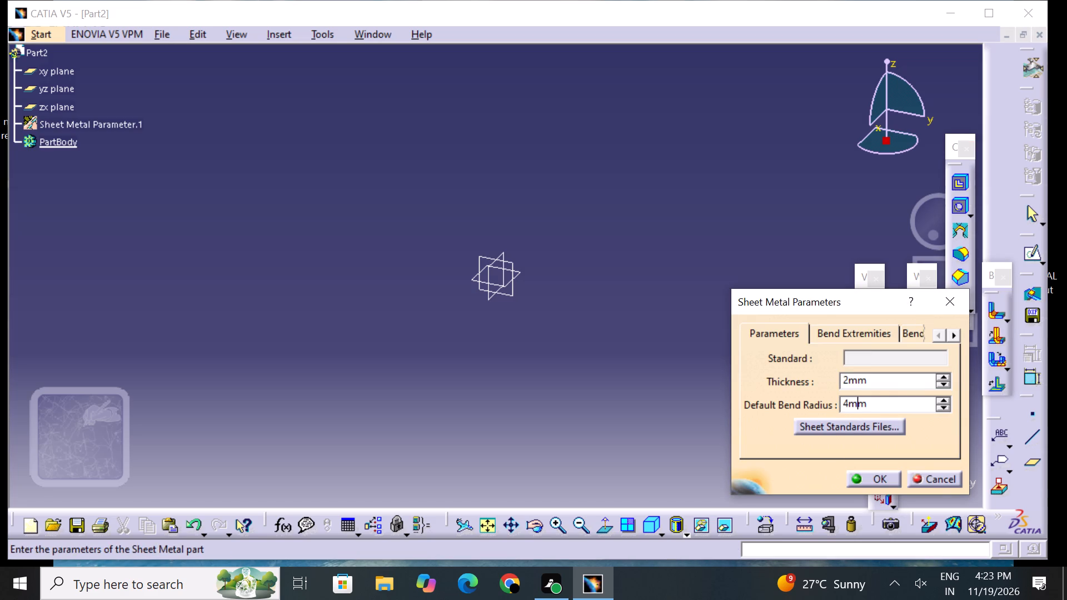
click(879, 378)
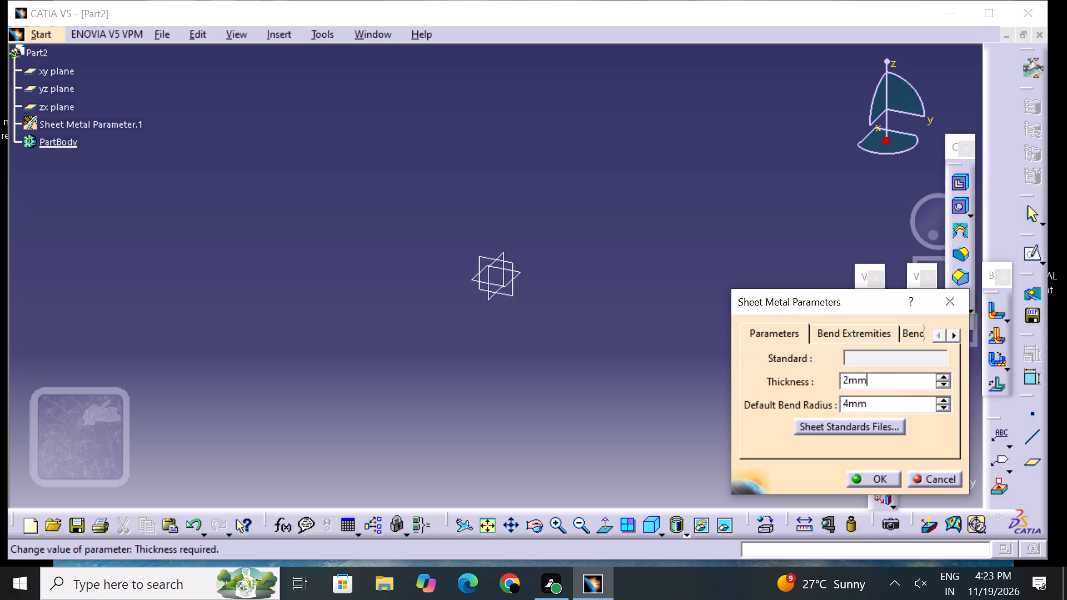
key(BackSpace)
key(BackSpace)
key(BackSpace)
key(BackSpace)
key(1)
text(.3)
key(BackSpace)
key(2)
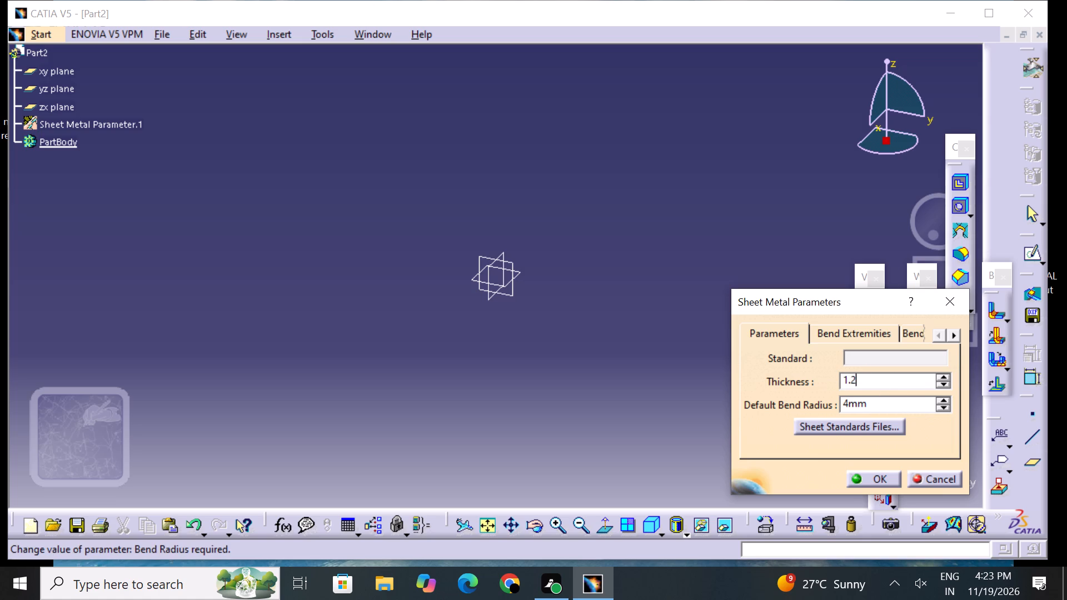
click(873, 405)
key(BackSpace)
key(BackSpace)
key(BackSpace)
key(BackSpace)
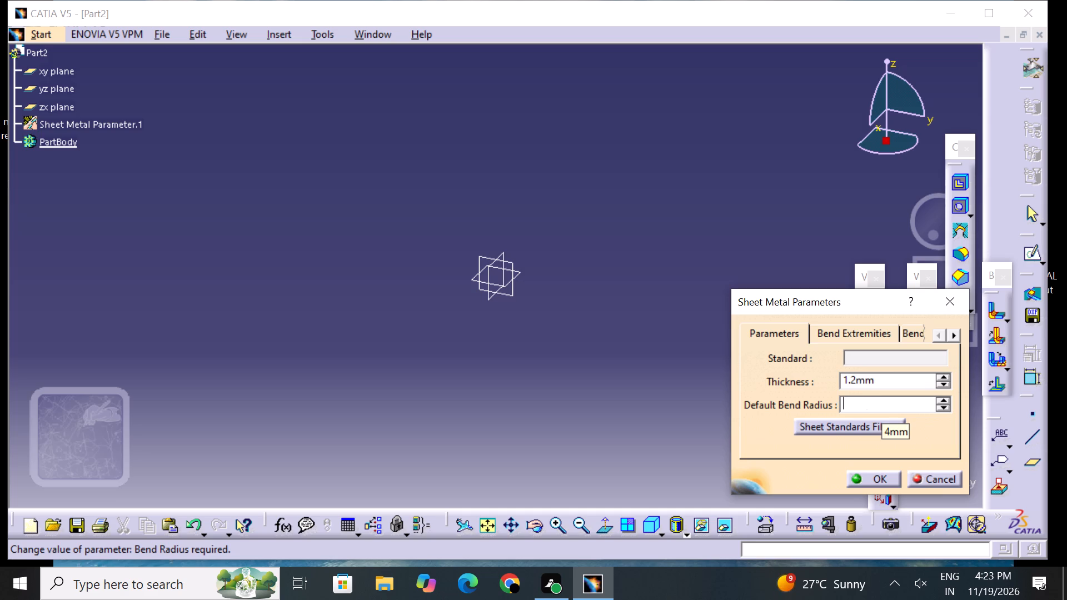
key(1)
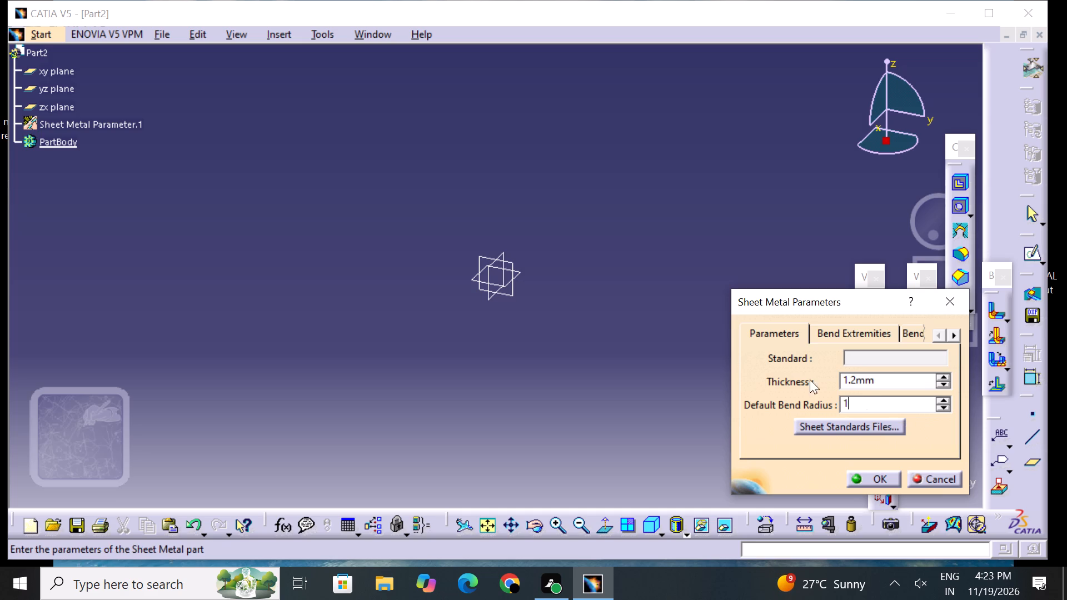
click(886, 474)
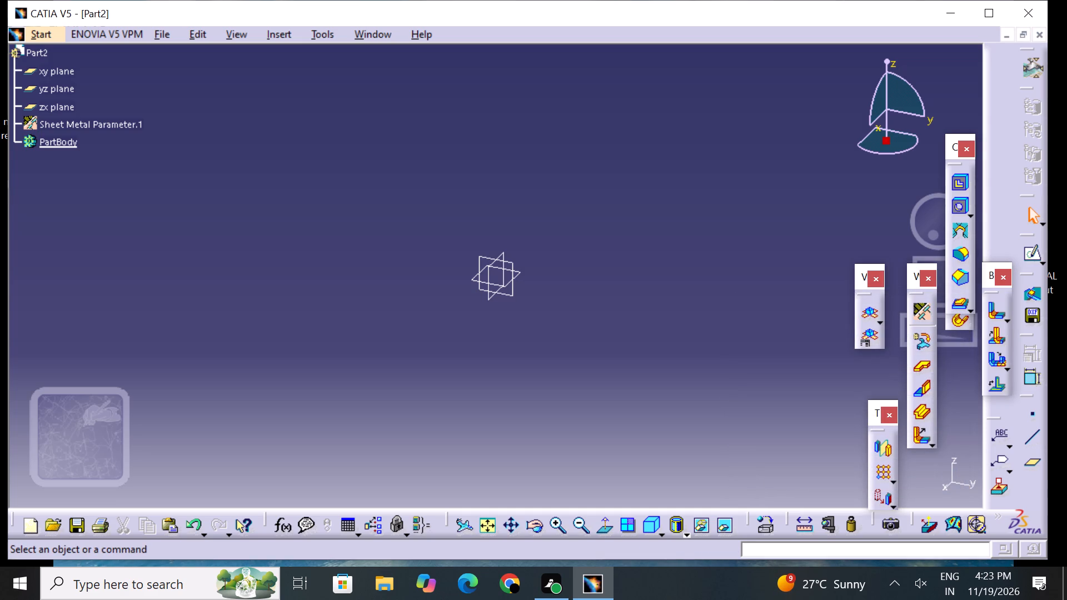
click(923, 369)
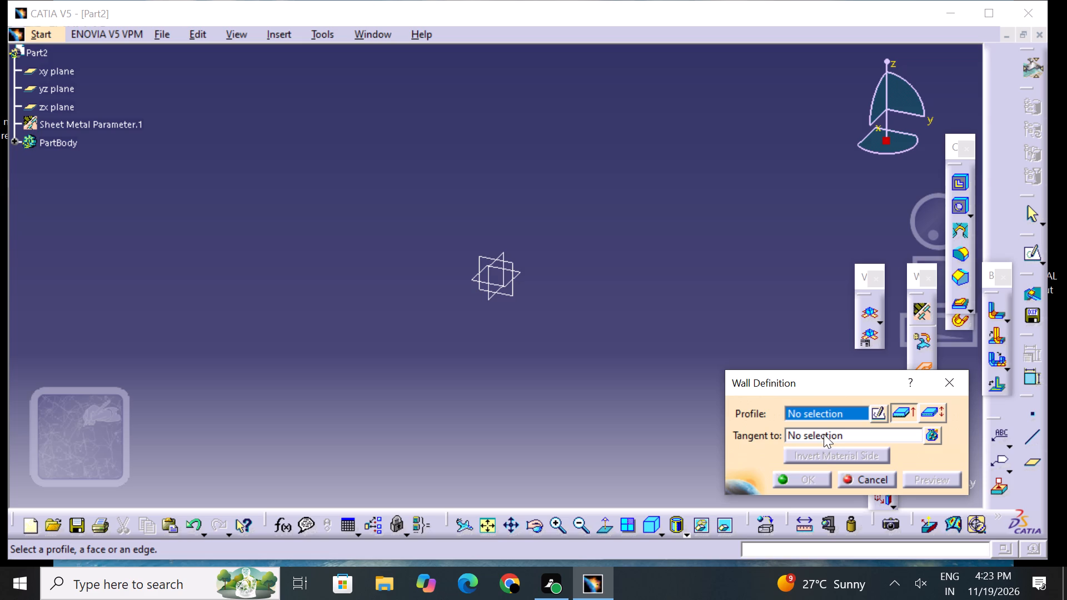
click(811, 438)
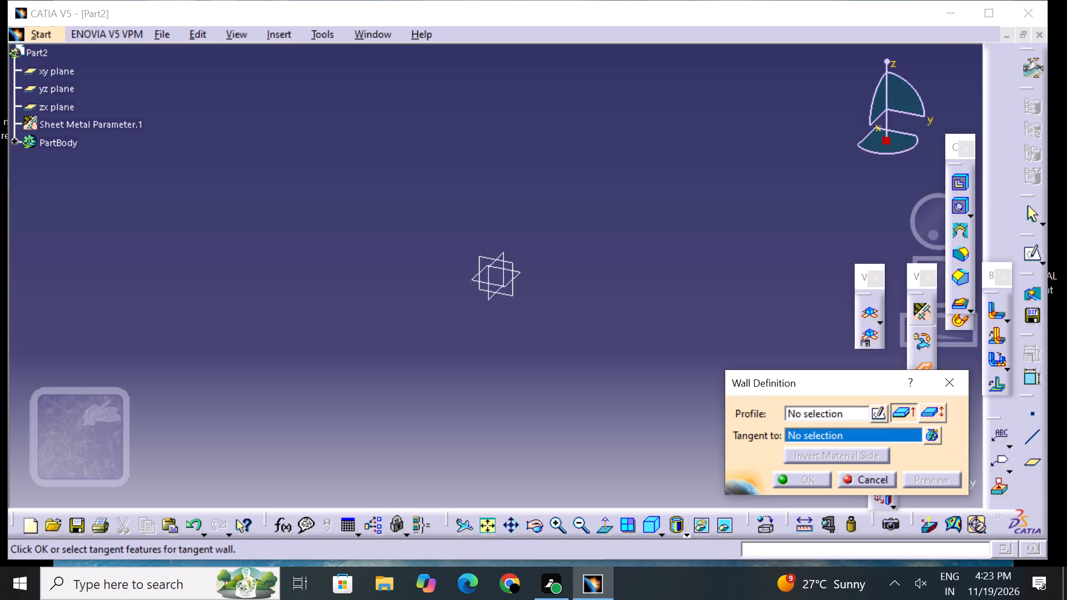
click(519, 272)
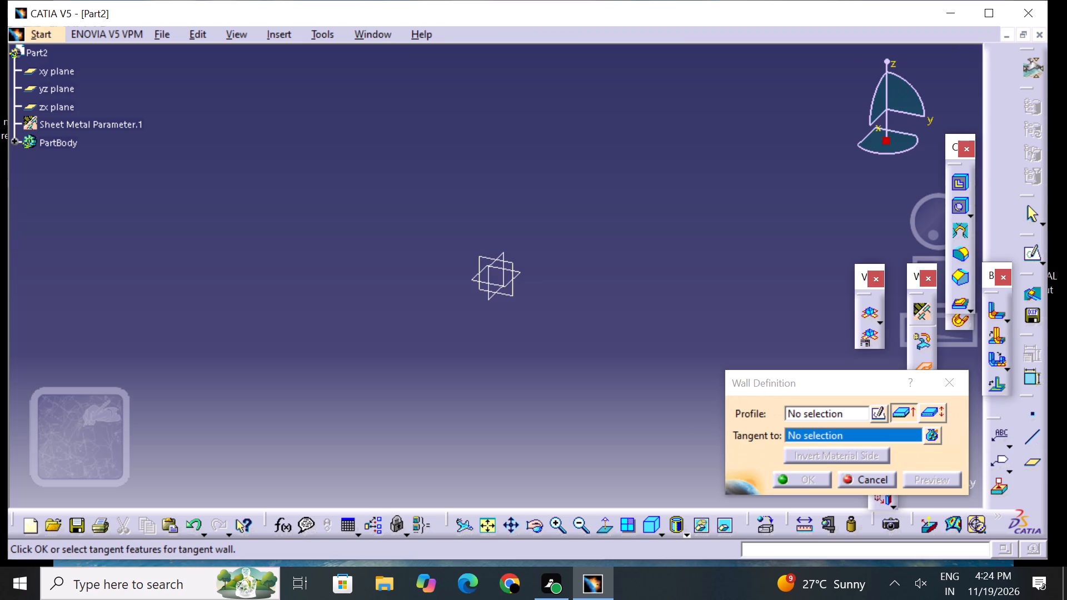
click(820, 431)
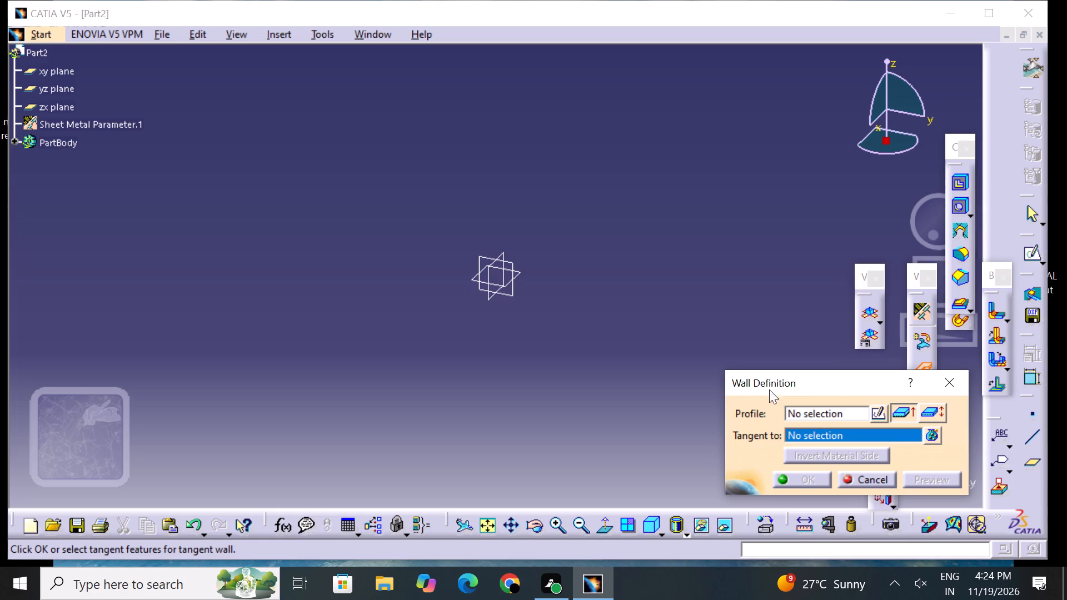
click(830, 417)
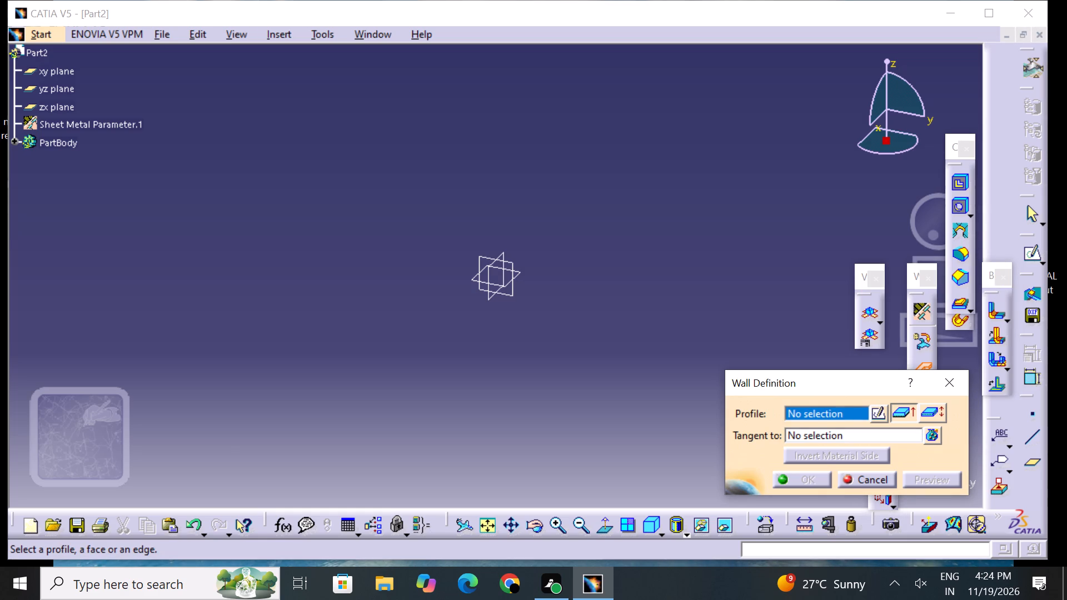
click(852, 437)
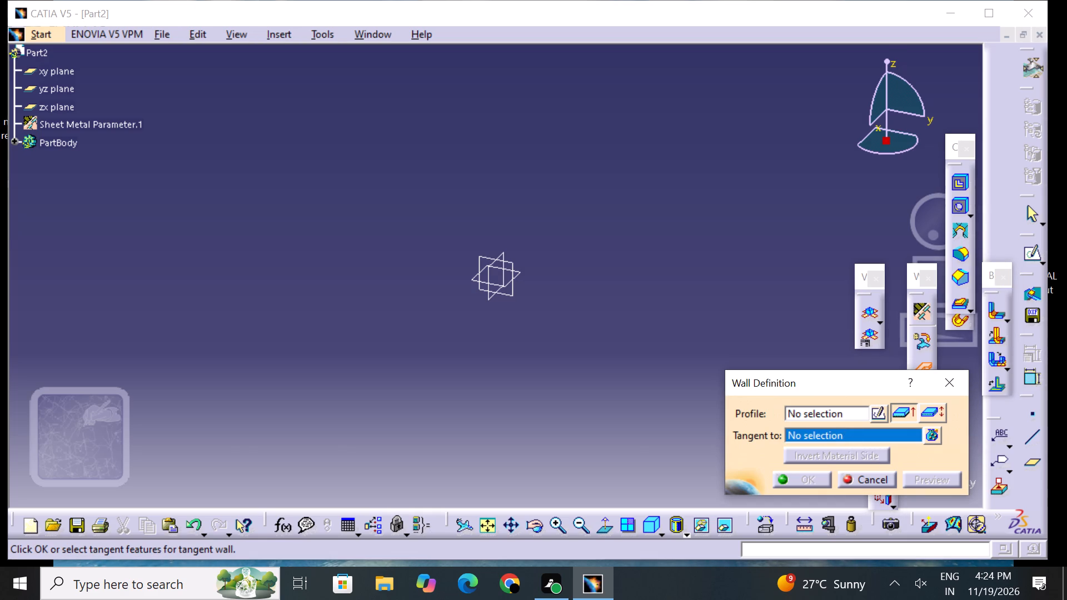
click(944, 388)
Start a wall and sketch its profile on the xy plane as an origin-centred rectangle about 100 mm wide and 80 mm high.
click(919, 370)
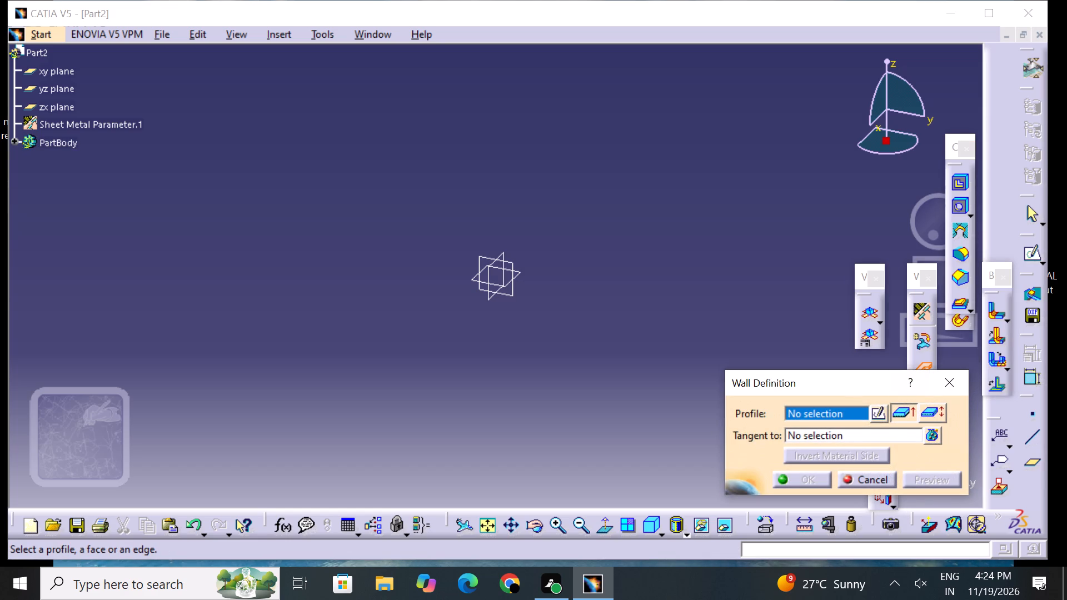
click(877, 413)
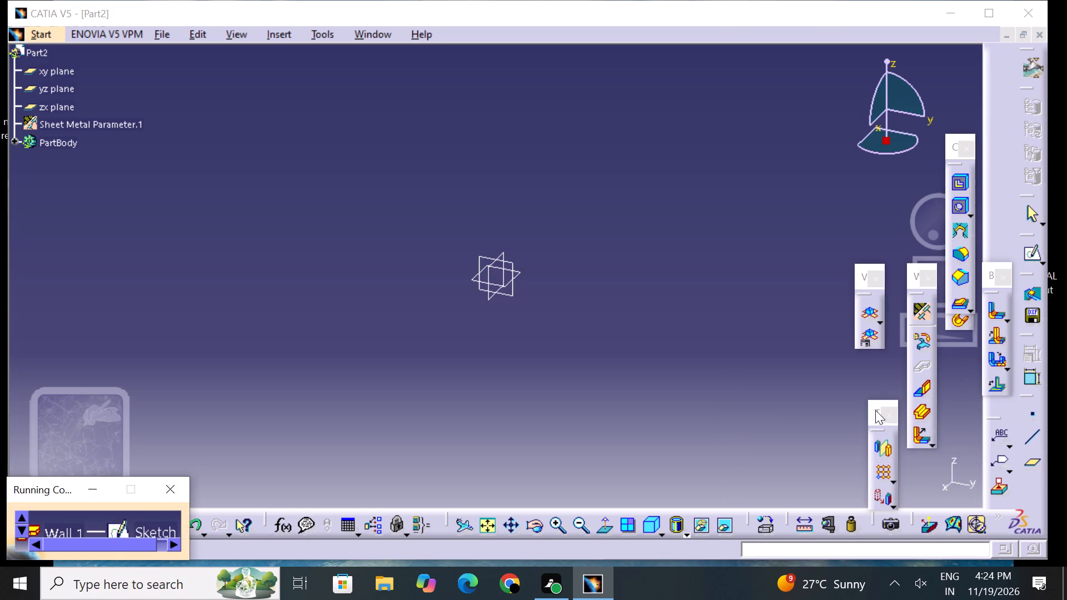
click(518, 274)
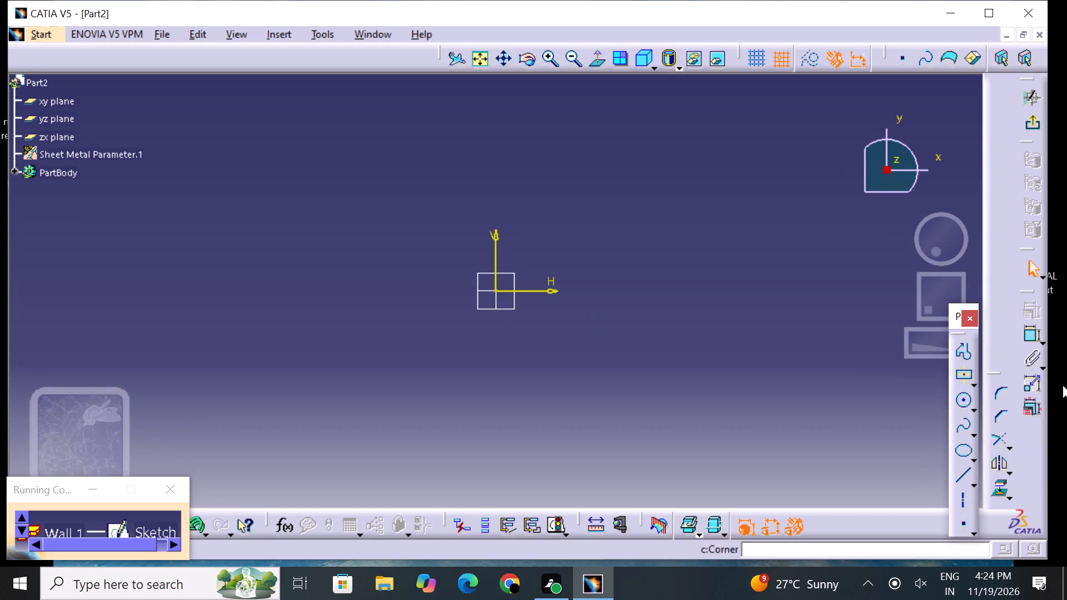
click(1066, 472)
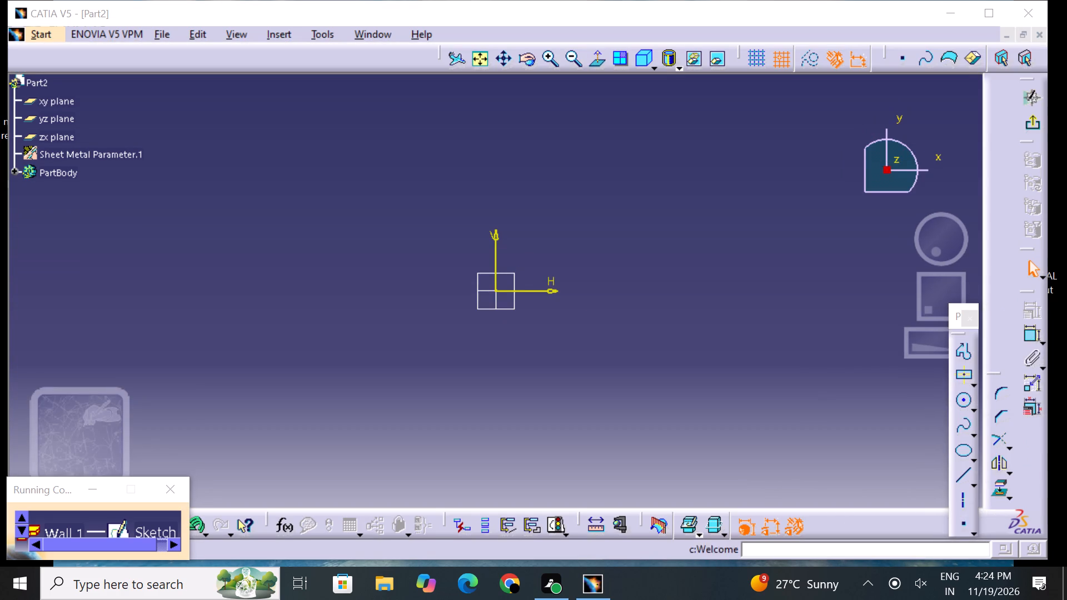
click(961, 376)
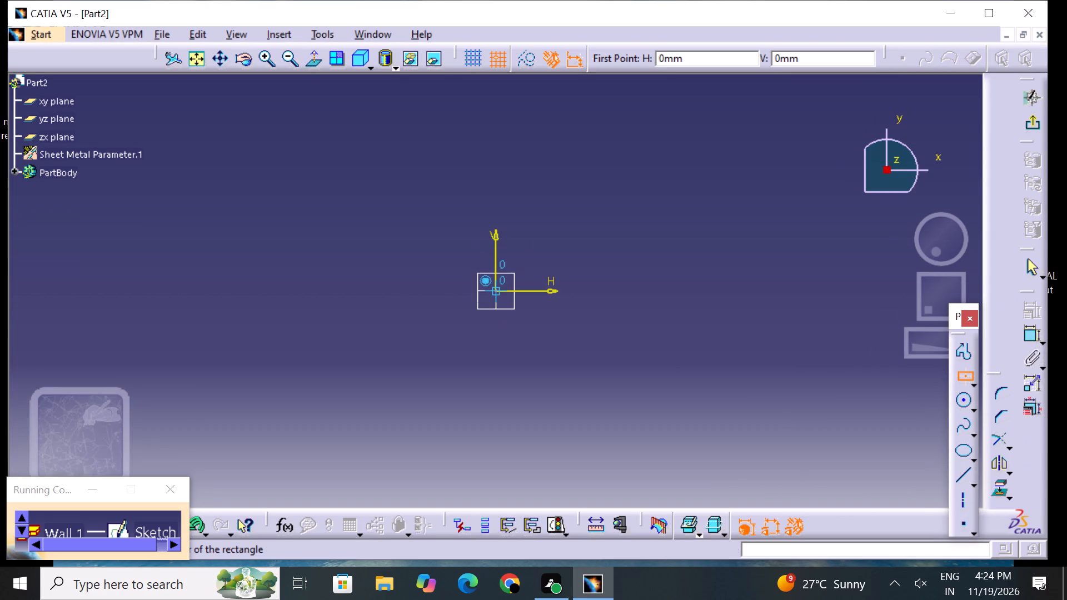
click(492, 292)
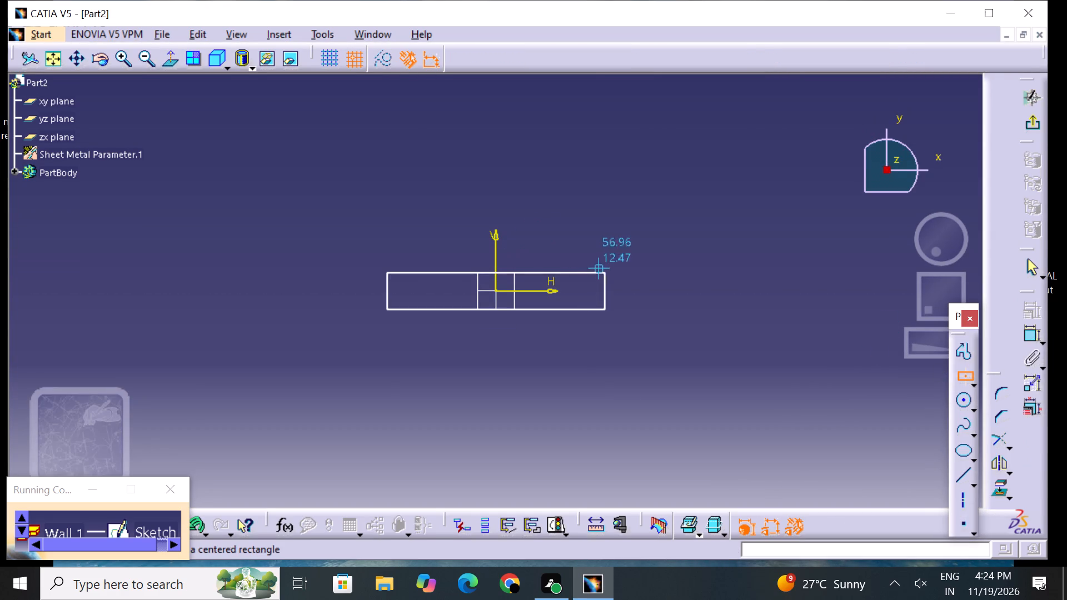
click(580, 210)
click(682, 264)
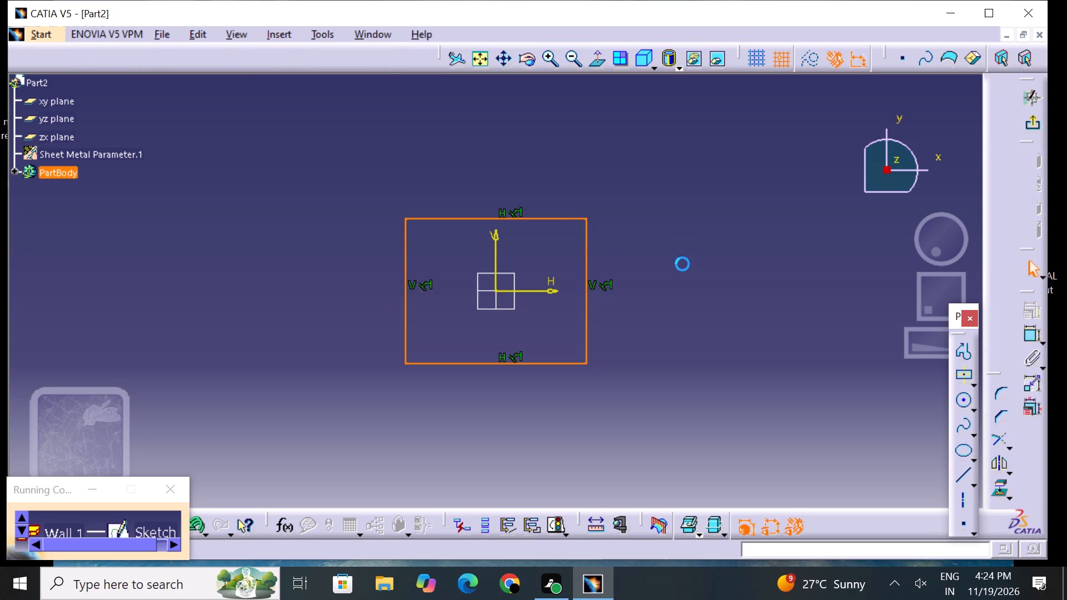
Dimension the rectangle's vertical height and horizontal width, placing the dimensions outside the profile.
click(1030, 342)
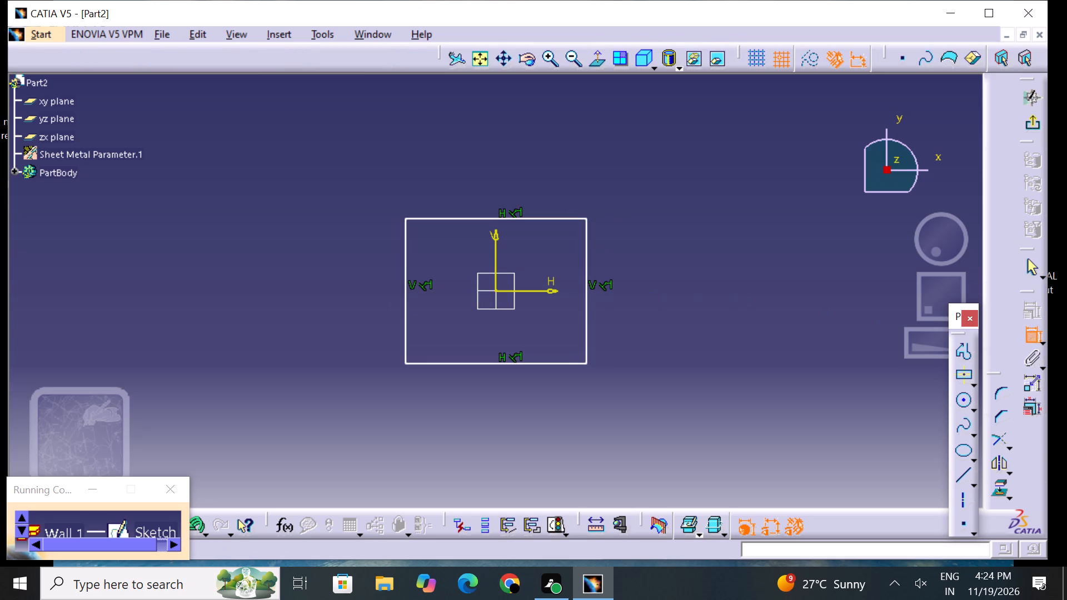
click(588, 347)
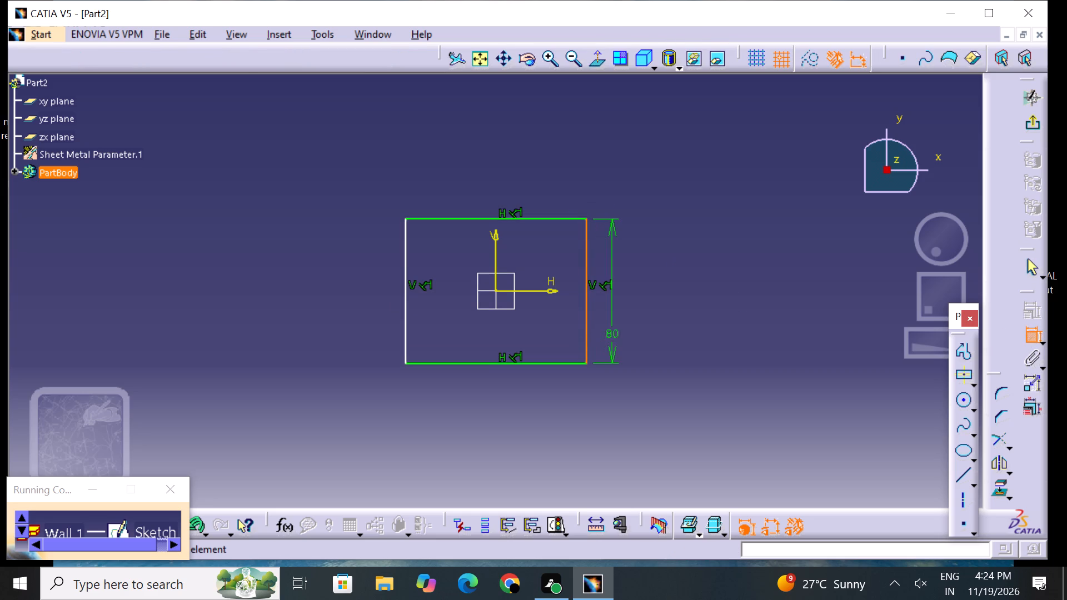
click(620, 332)
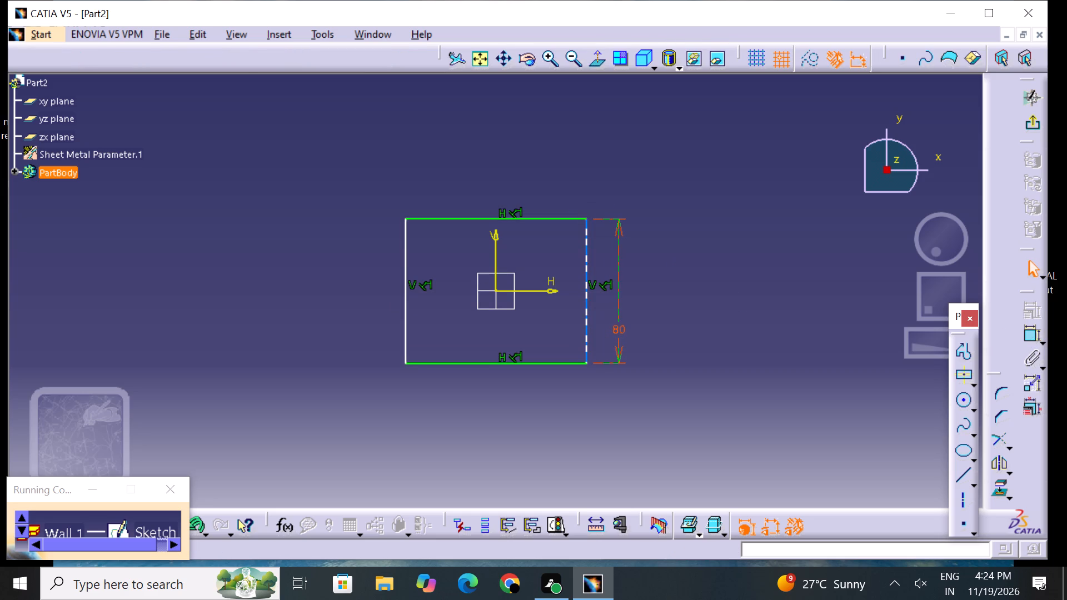
click(1026, 328)
click(533, 363)
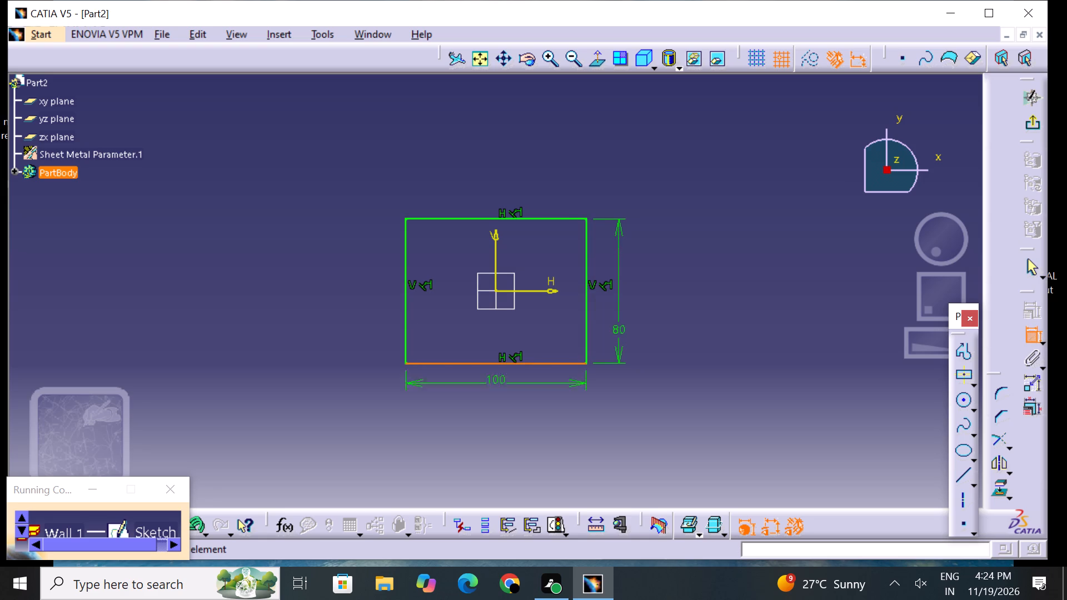
click(501, 393)
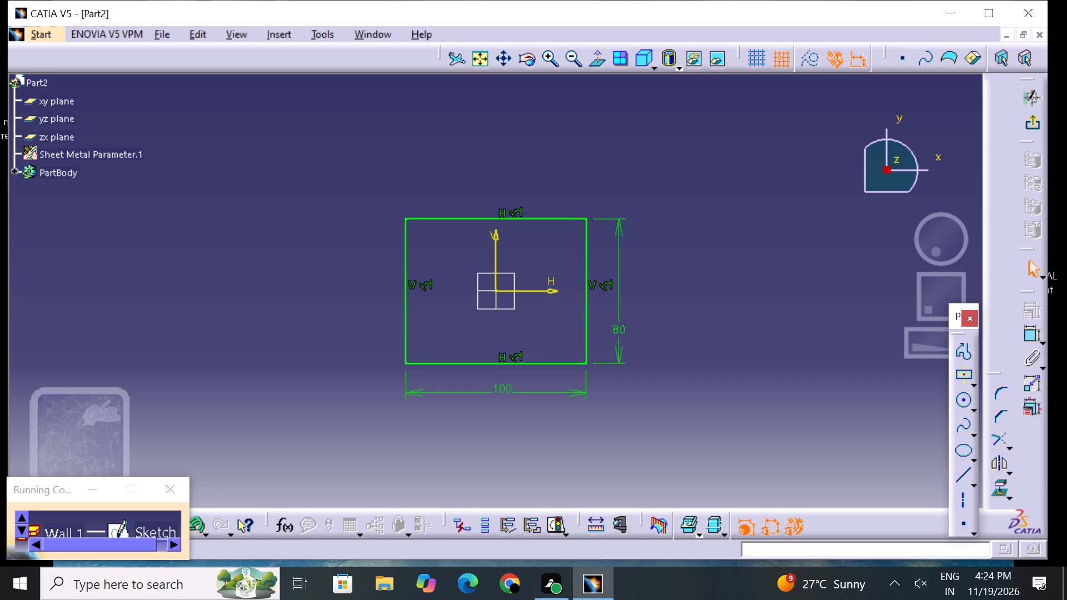
Set the rectangle's horizontal width to 180 mm and its vertical height to 100 mm.
double_click(500, 391)
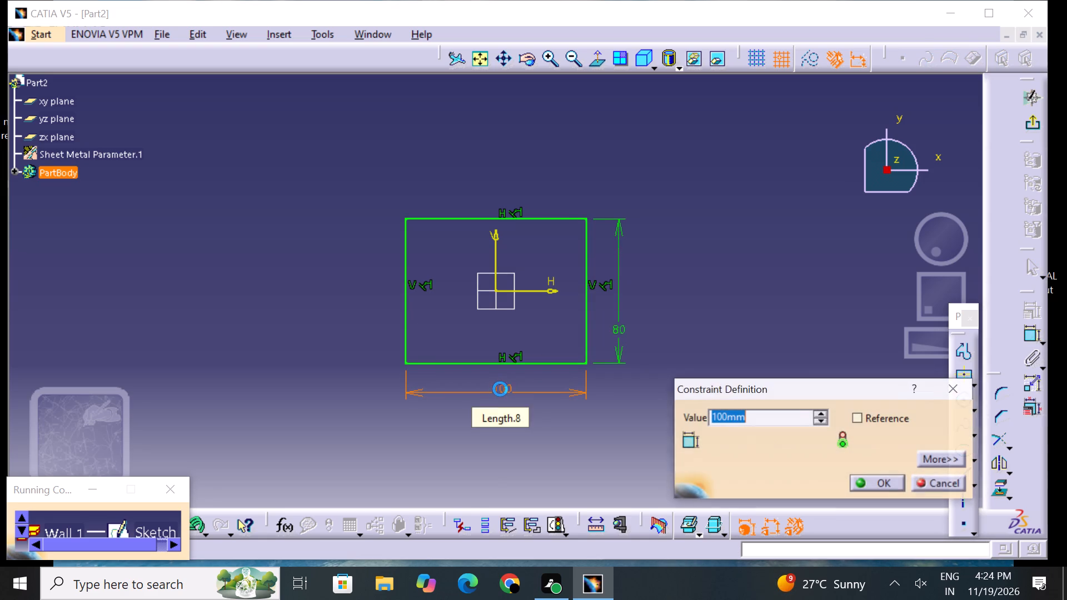
key(BackSpace)
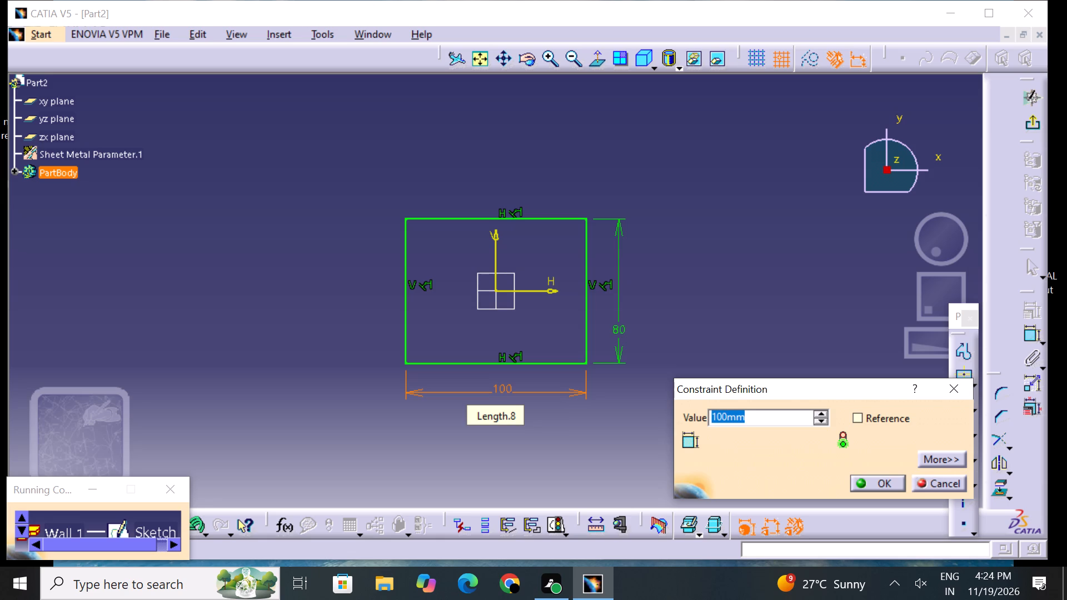
key(1)
text(80)
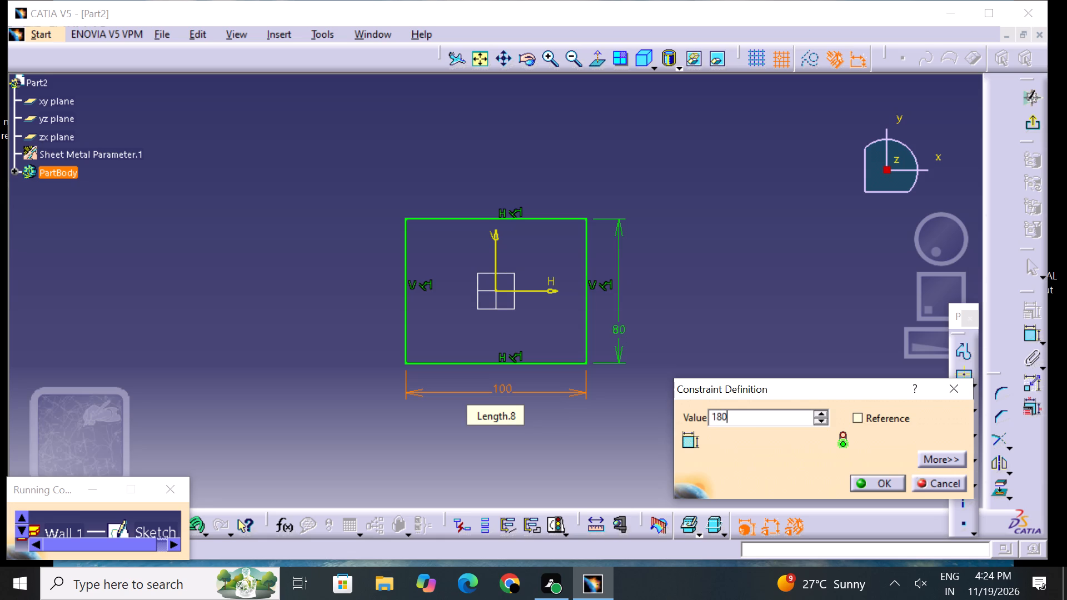
key(Return)
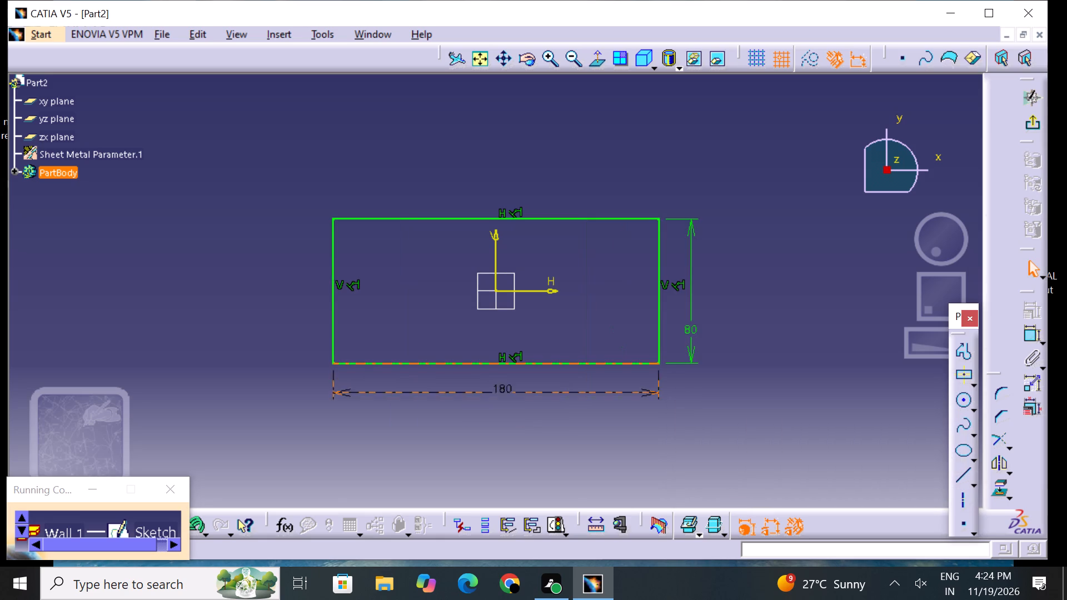
click(675, 452)
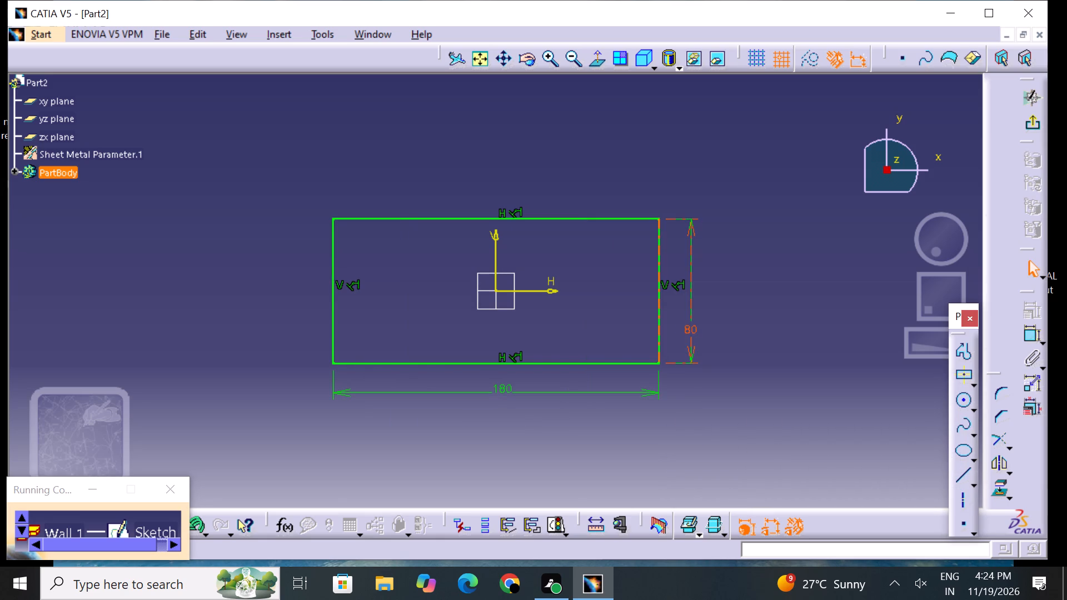
double_click(687, 328)
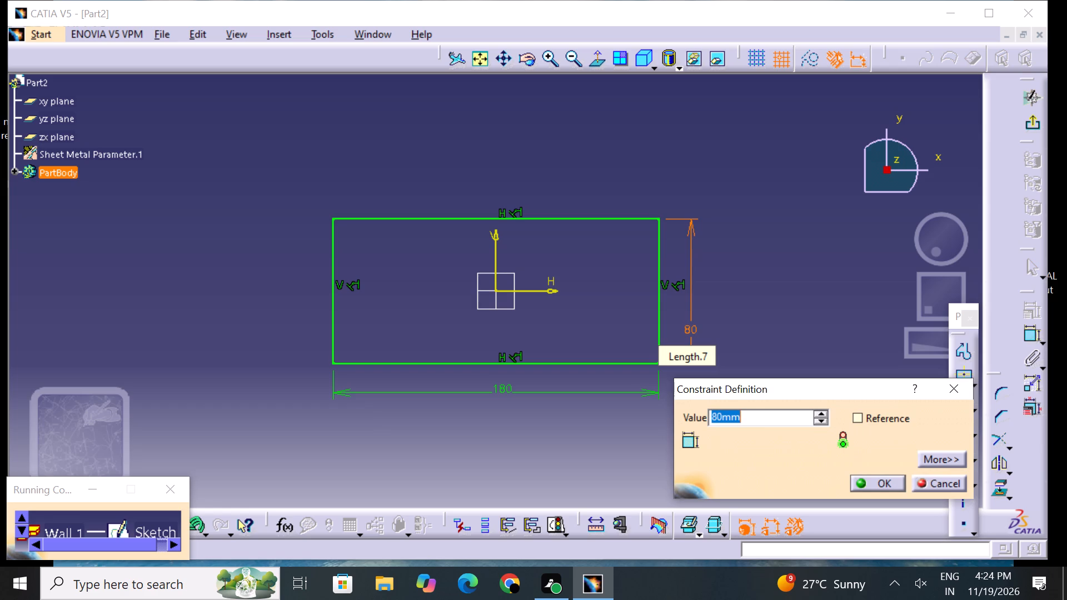
key(BackSpace)
key(1)
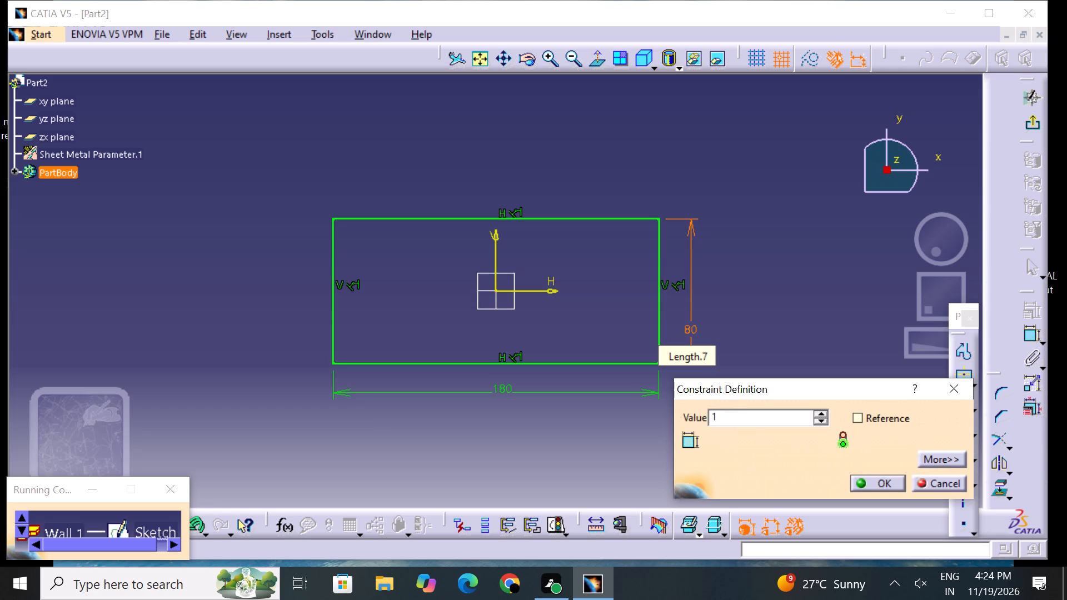
text(00)
key(Return)
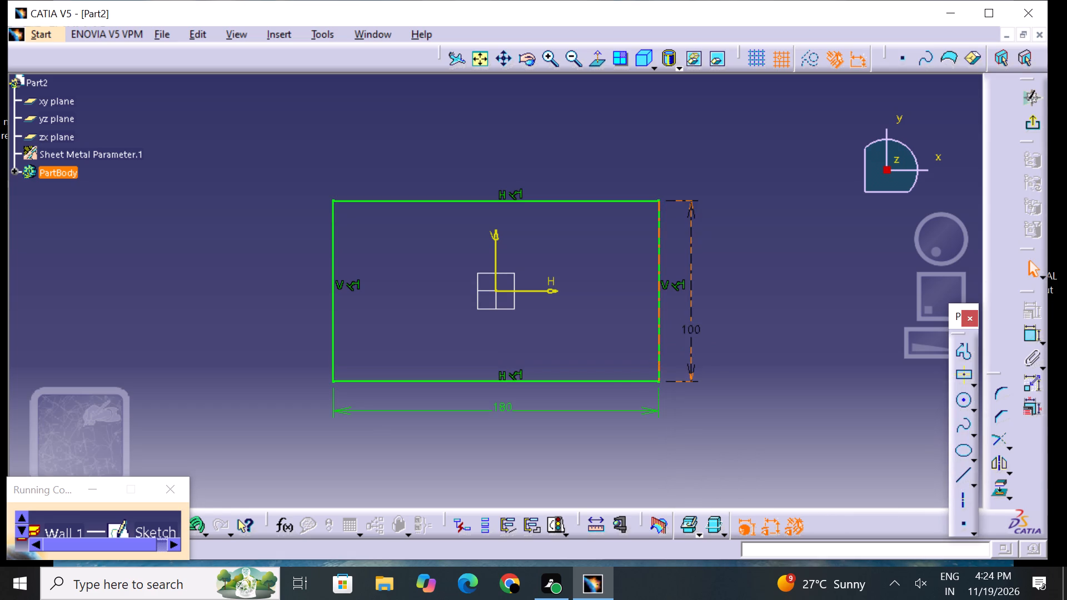
click(749, 339)
Finish the profile sketch and create the flat base wall from it with the default material side.
click(1034, 131)
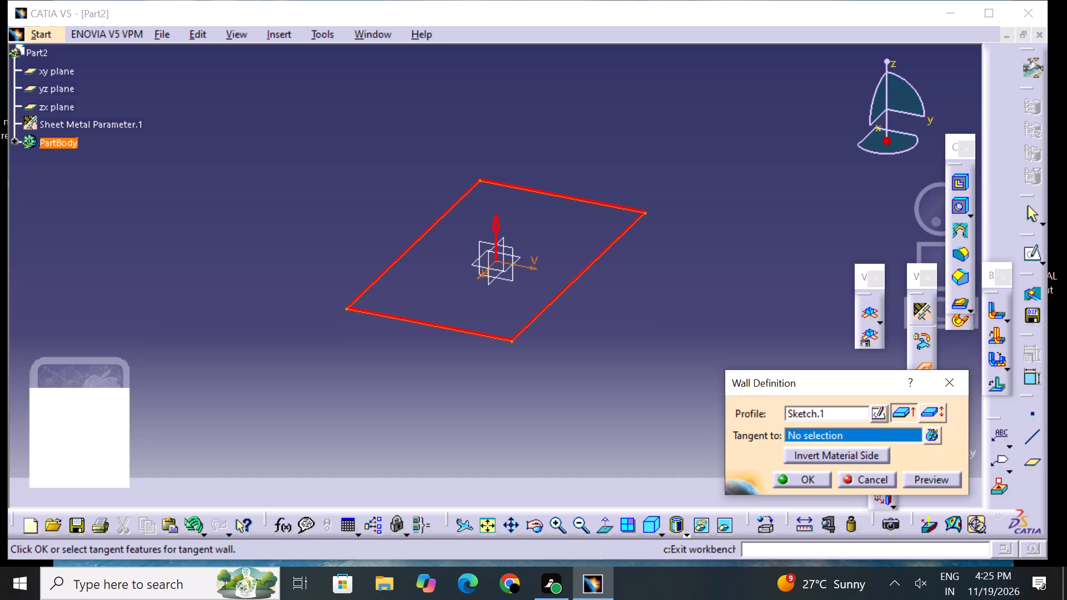
click(814, 473)
click(692, 428)
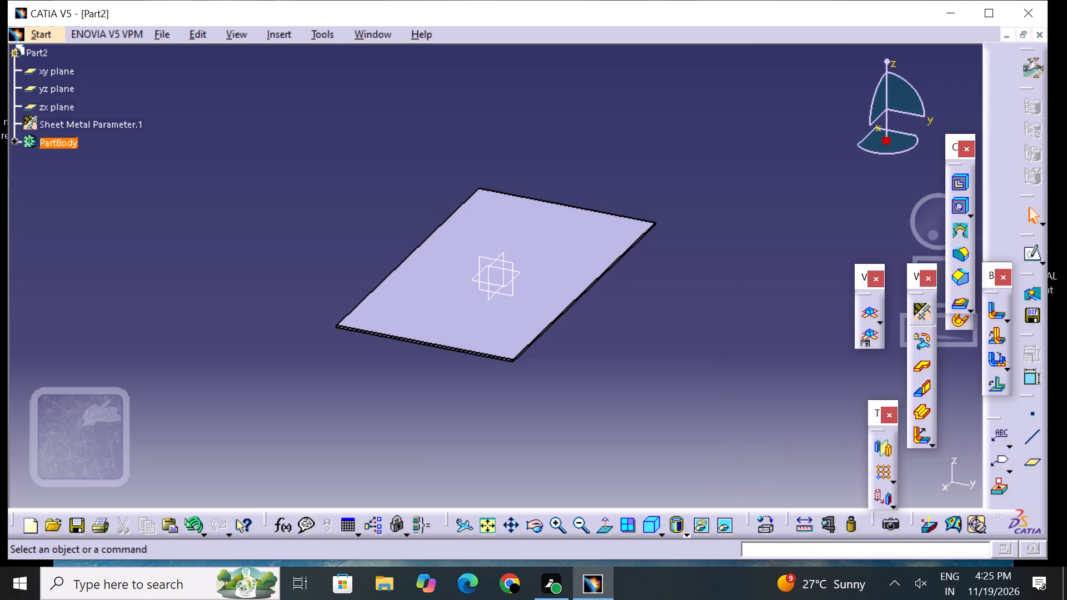
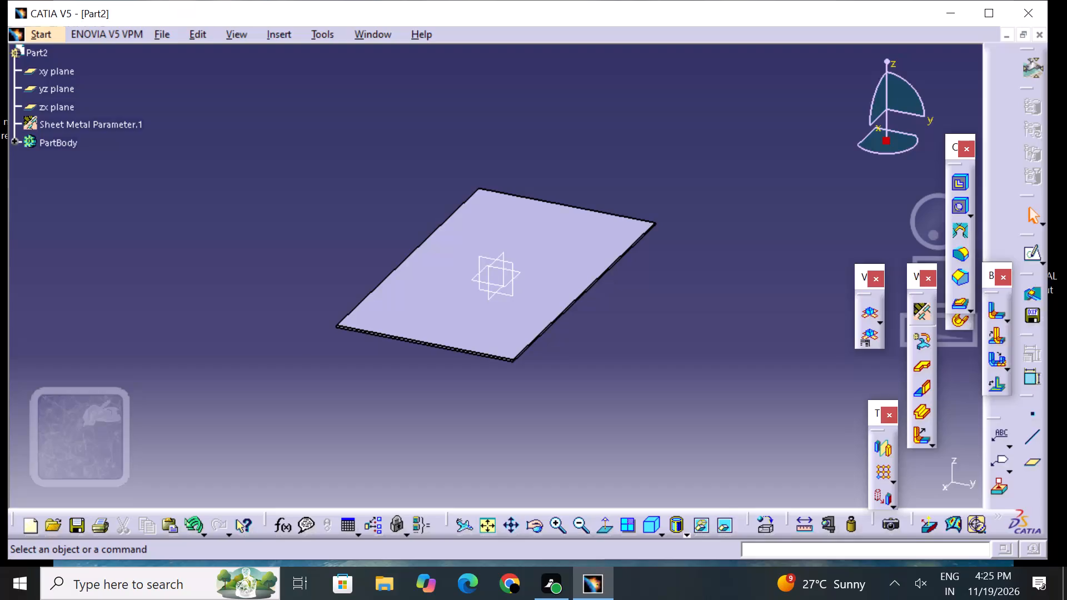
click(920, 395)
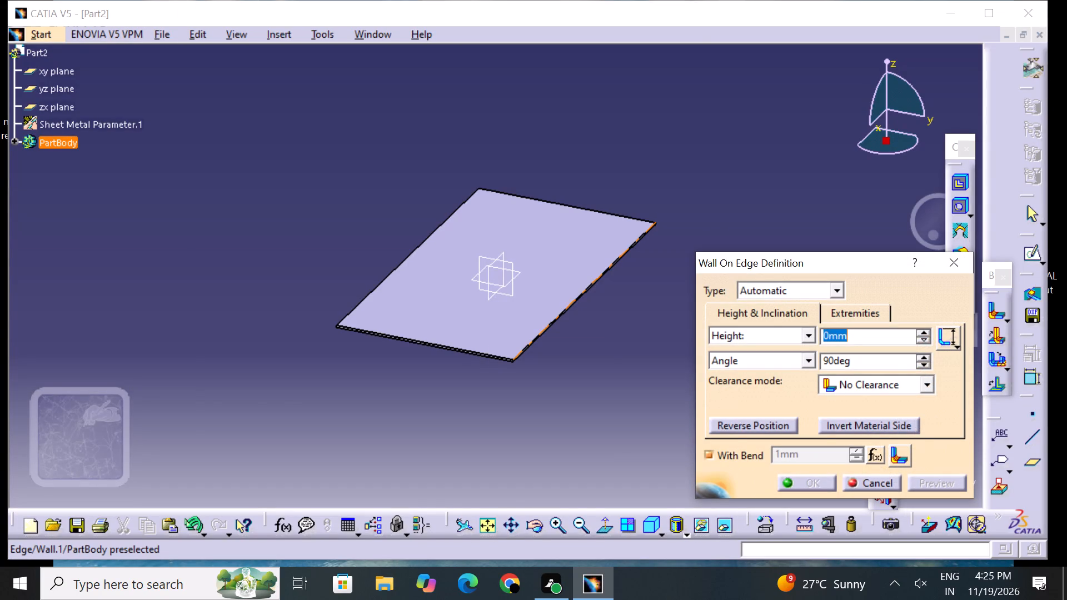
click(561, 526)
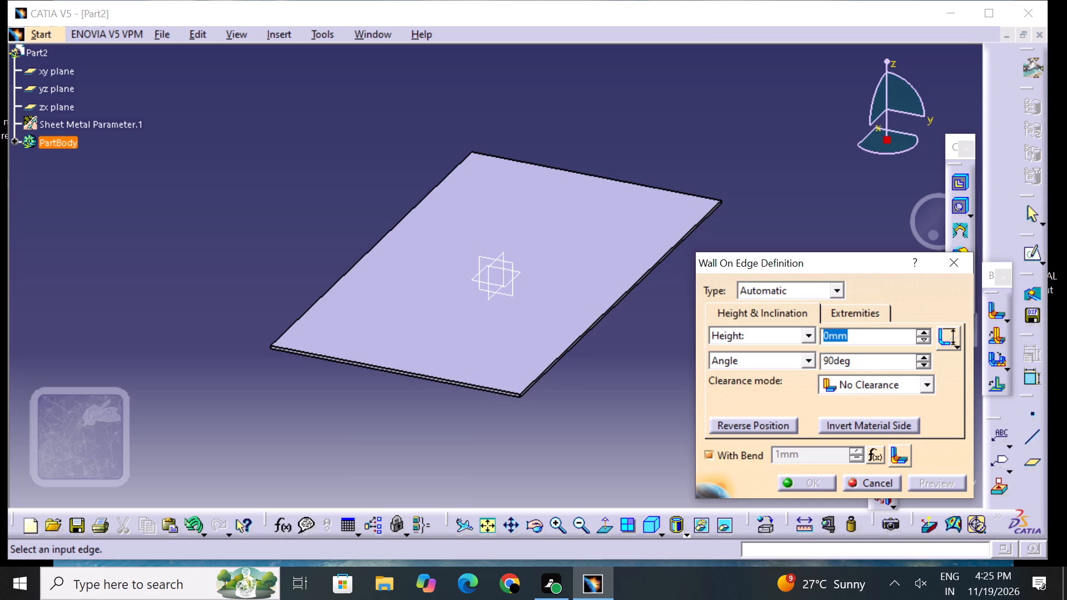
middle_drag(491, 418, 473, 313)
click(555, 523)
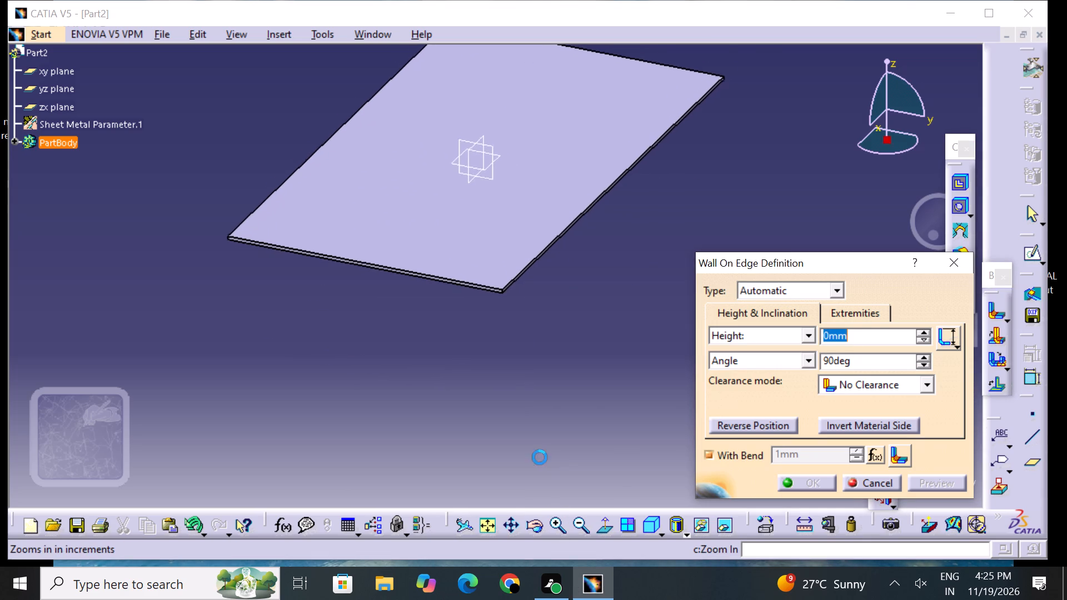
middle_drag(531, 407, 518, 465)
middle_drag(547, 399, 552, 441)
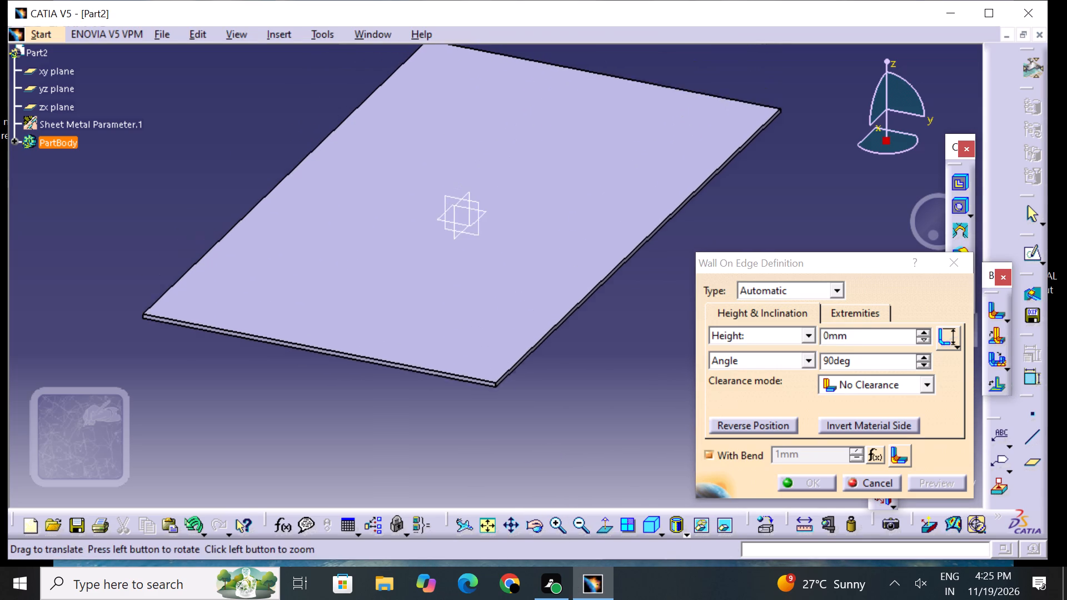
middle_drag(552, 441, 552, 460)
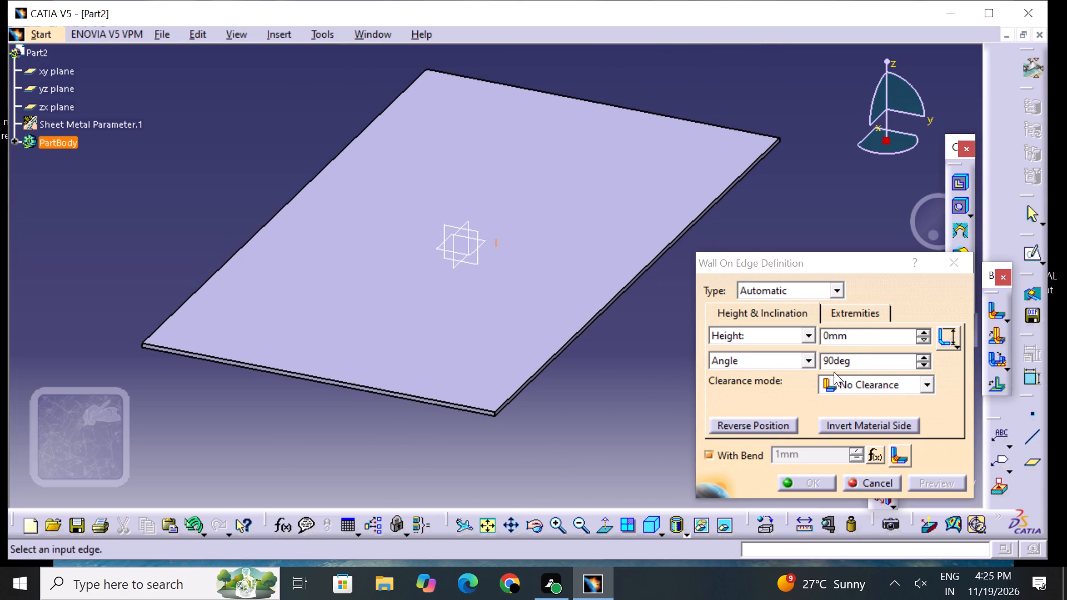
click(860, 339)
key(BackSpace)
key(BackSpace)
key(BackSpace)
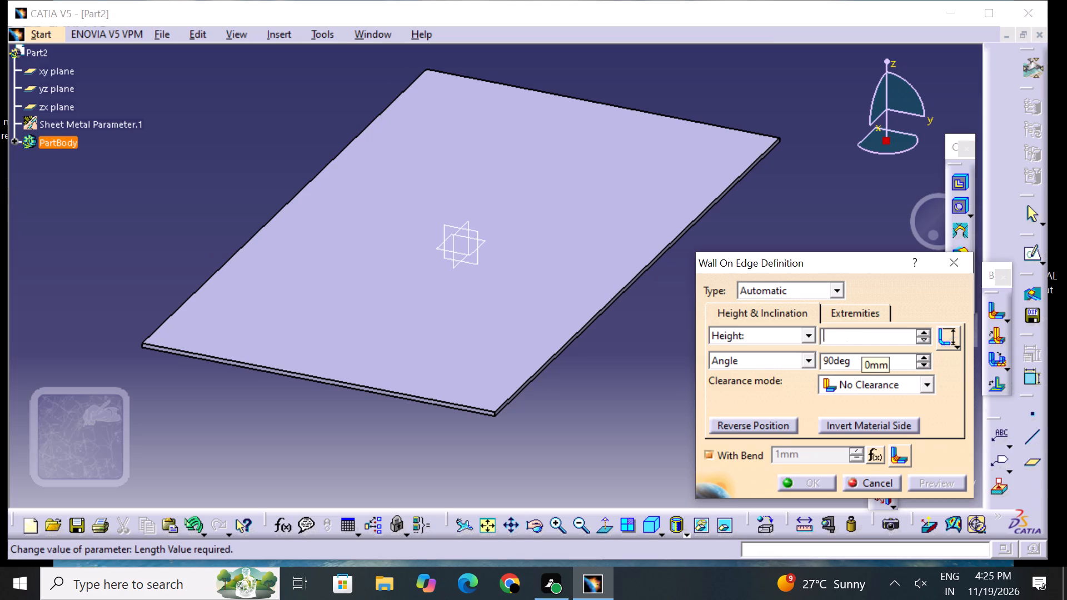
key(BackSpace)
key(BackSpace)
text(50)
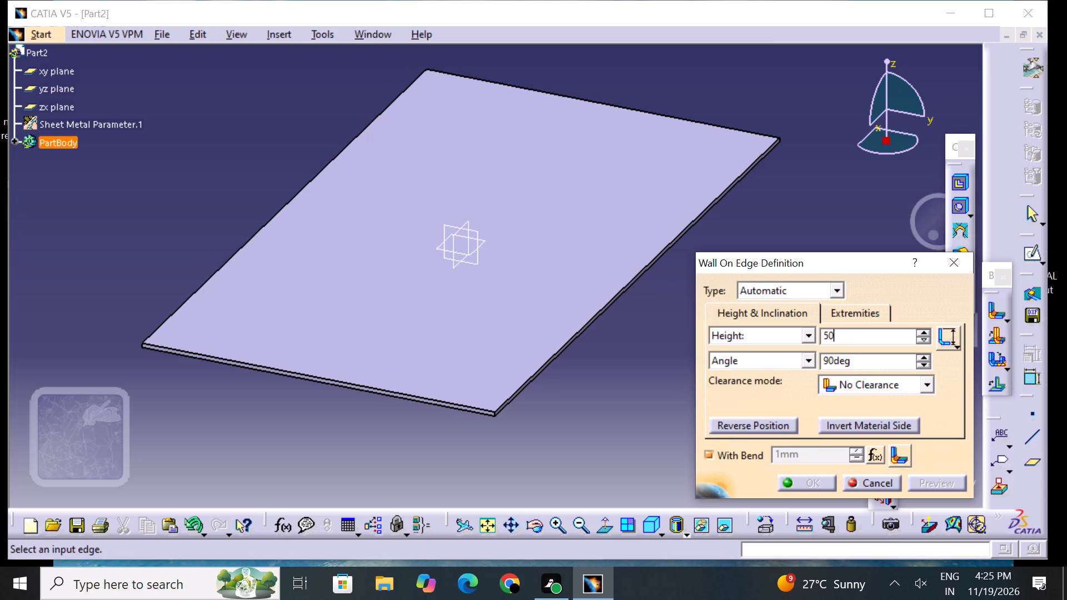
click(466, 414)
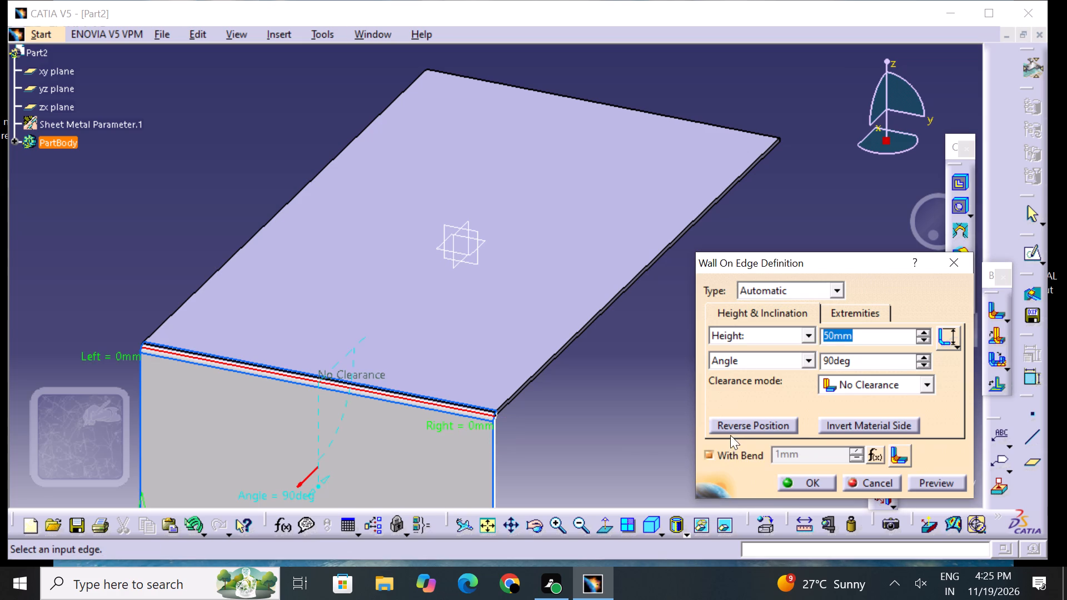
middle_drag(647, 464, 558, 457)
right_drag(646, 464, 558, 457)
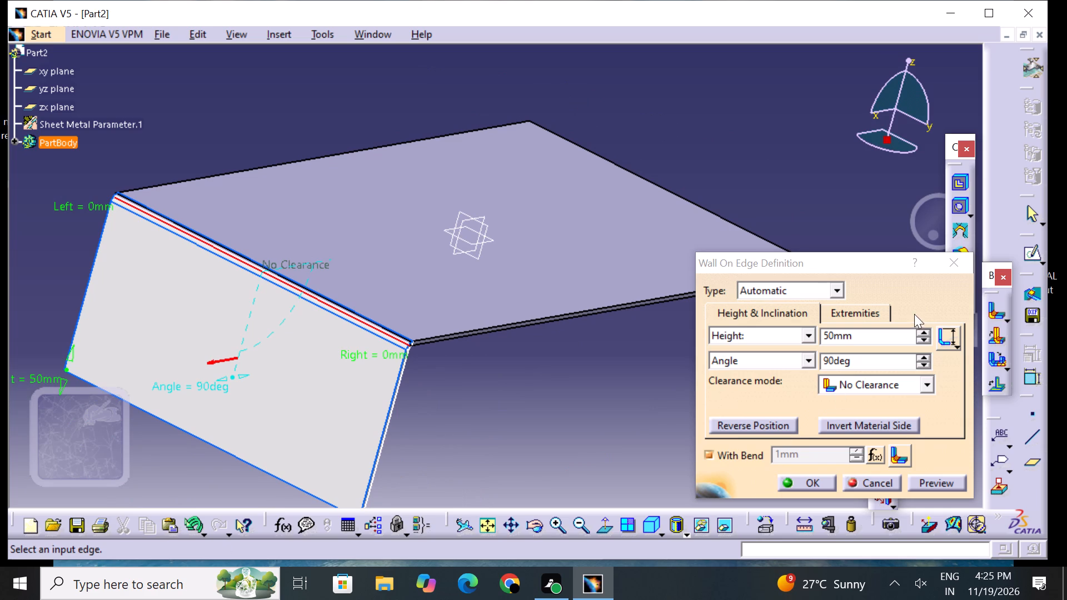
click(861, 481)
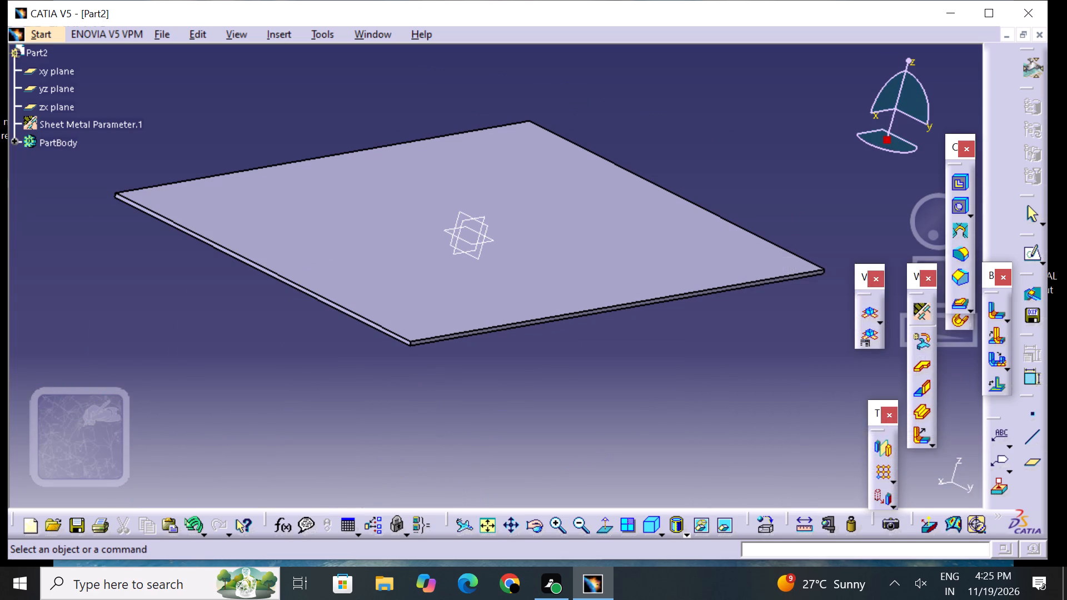
Set up a 180 mm high, 90-degree Wall On Edge with bend on both long edges of the base wall, reversed to point upward.
click(923, 386)
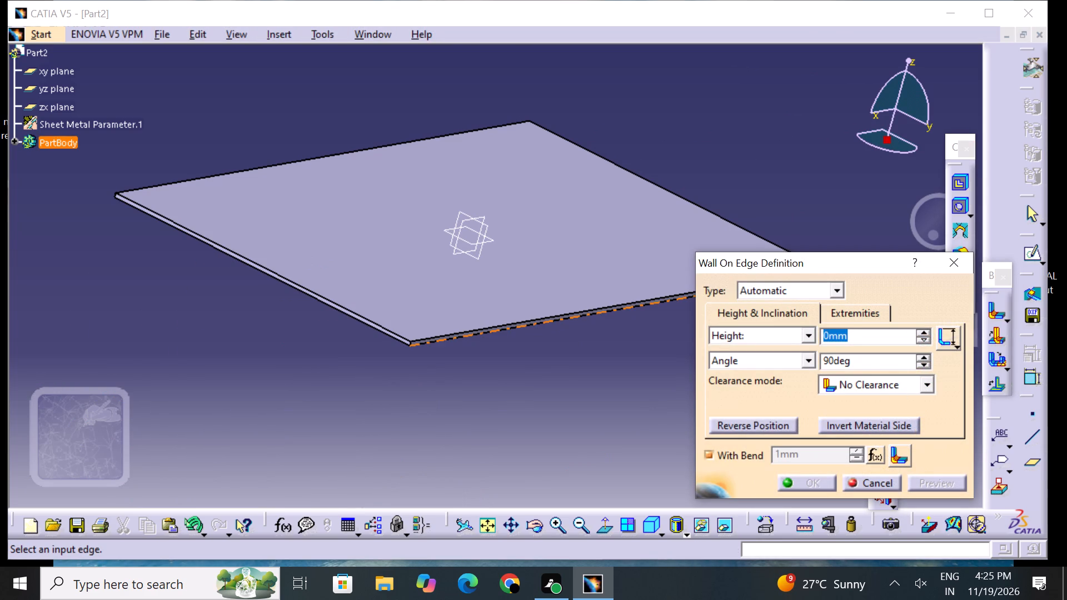
click(531, 326)
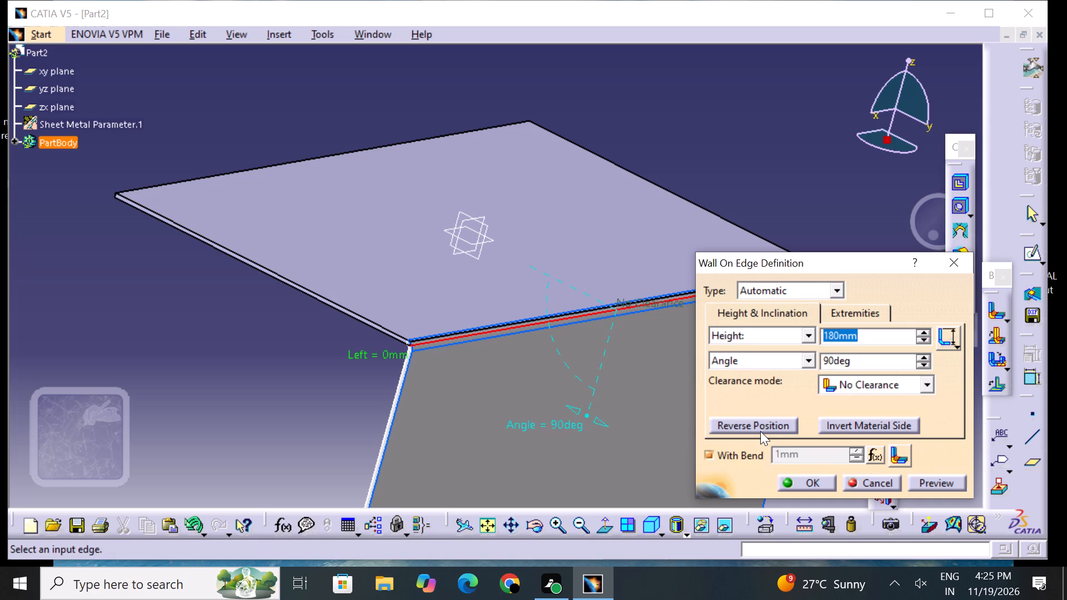
click(760, 428)
middle_drag(350, 309, 483, 424)
right_drag(435, 411, 483, 424)
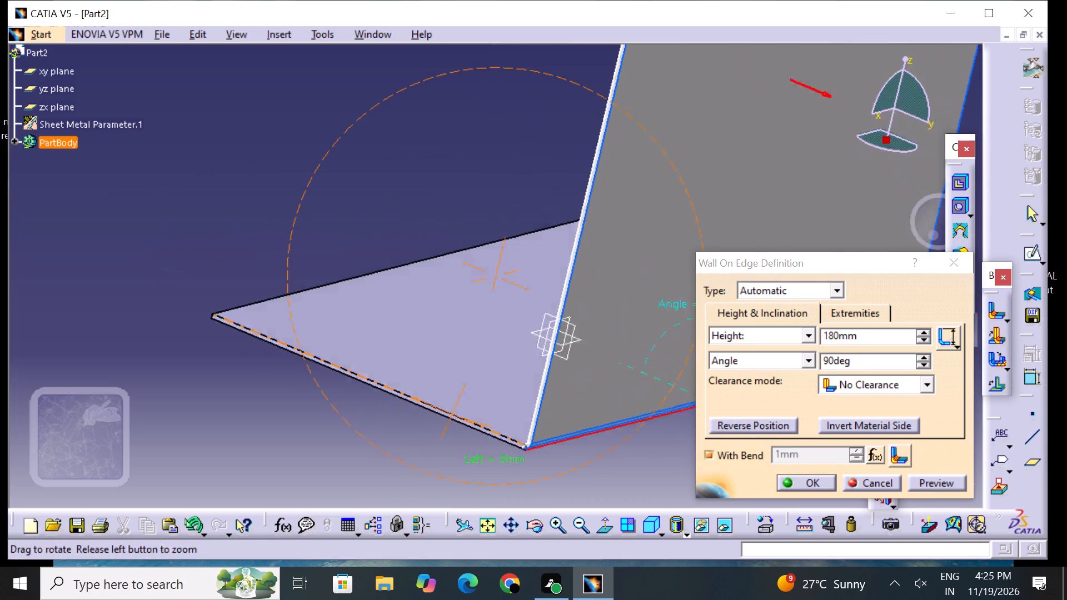
middle_drag(483, 424, 554, 408)
right_drag(483, 424, 554, 408)
middle_drag(353, 287, 591, 265)
right_drag(358, 295, 591, 265)
click(603, 343)
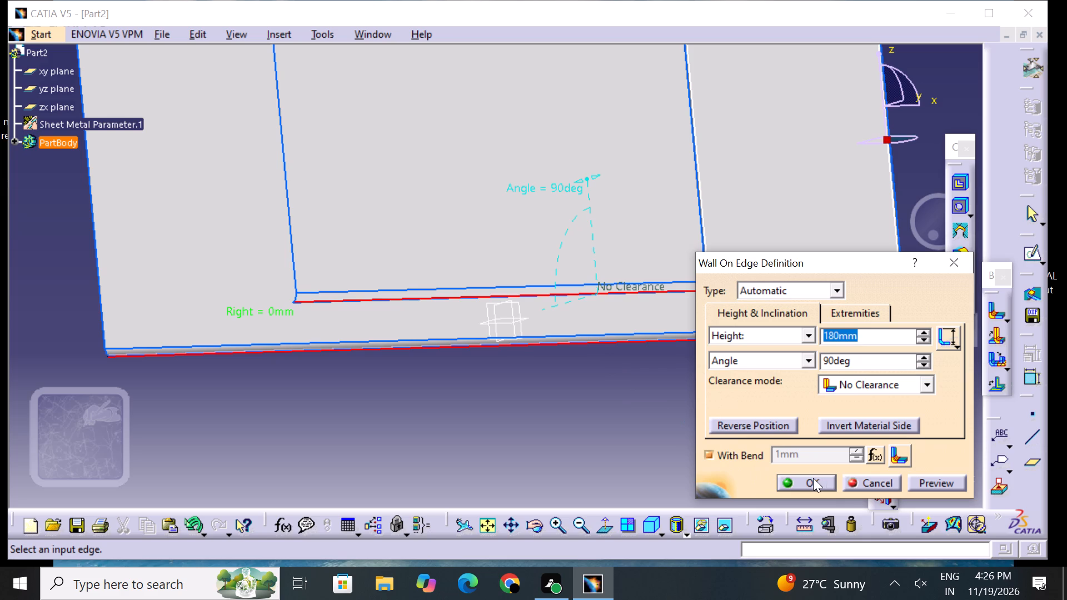
Examine the preview of the two side walls and their base edges from several angles.
middle_drag(391, 327, 454, 384)
right_drag(398, 357, 454, 384)
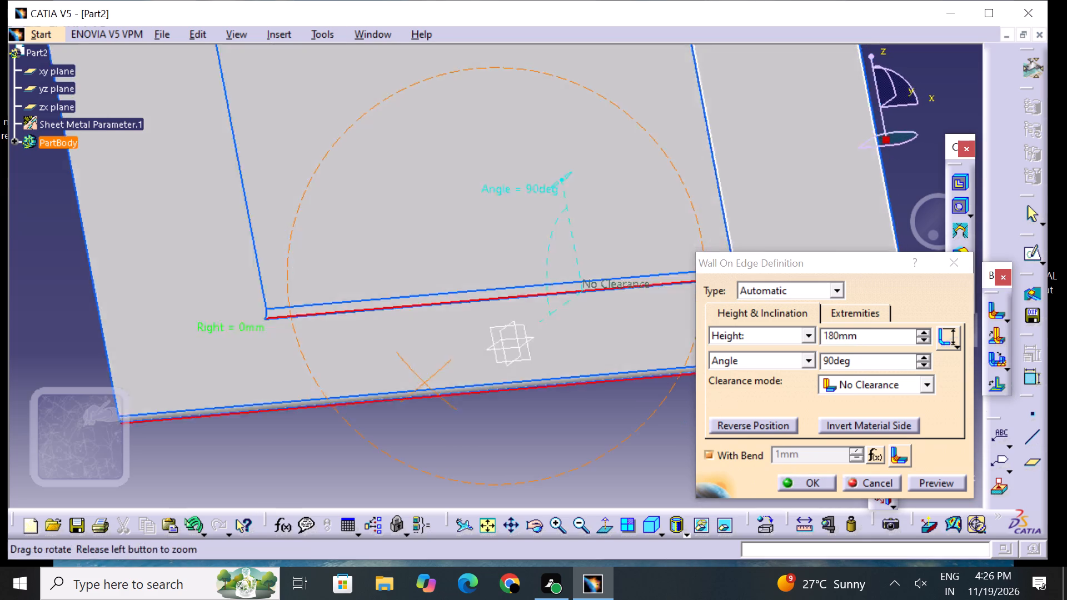
middle_drag(454, 384, 621, 352)
right_drag(454, 384, 621, 349)
middle_drag(244, 324, 382, 342)
right_drag(292, 319, 382, 342)
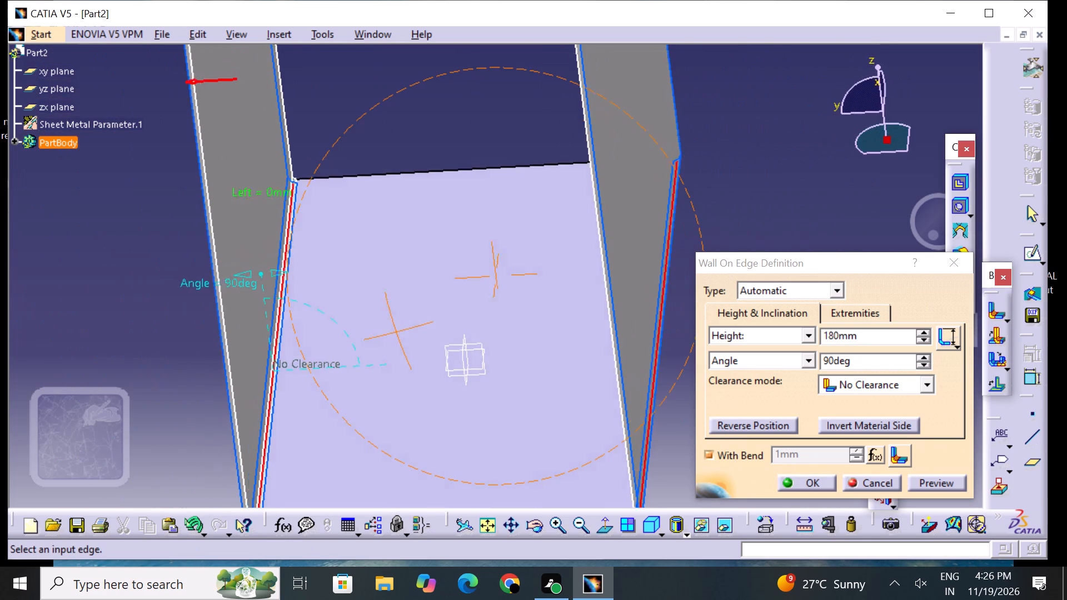
middle_drag(382, 342, 348, 357)
right_drag(382, 342, 348, 357)
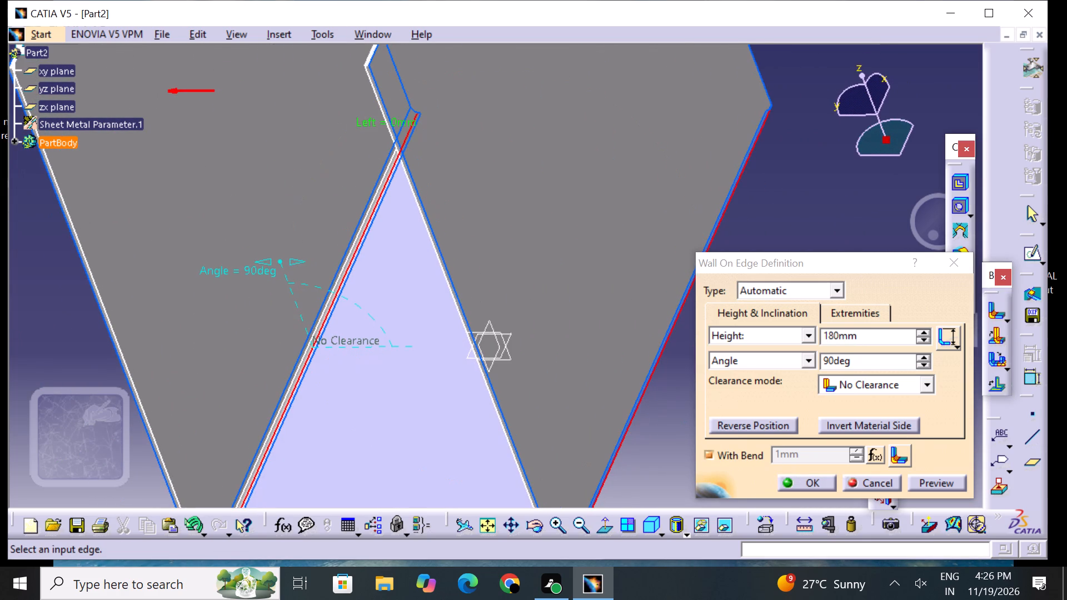
middle_drag(370, 427, 452, 308)
middle_drag(446, 383, 446, 317)
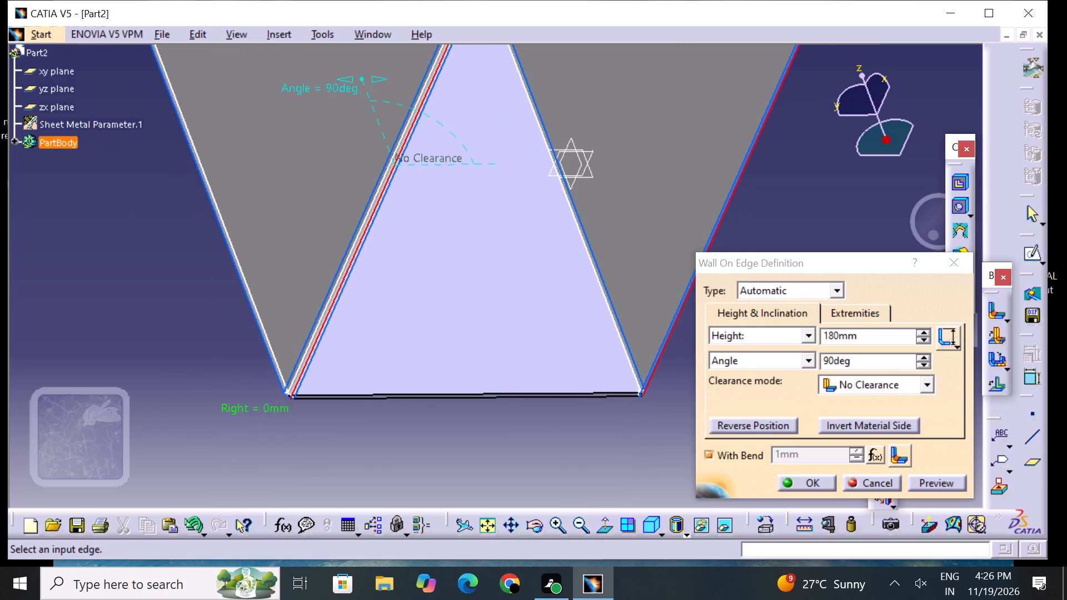
middle_drag(417, 434, 442, 402)
right_drag(417, 434, 442, 402)
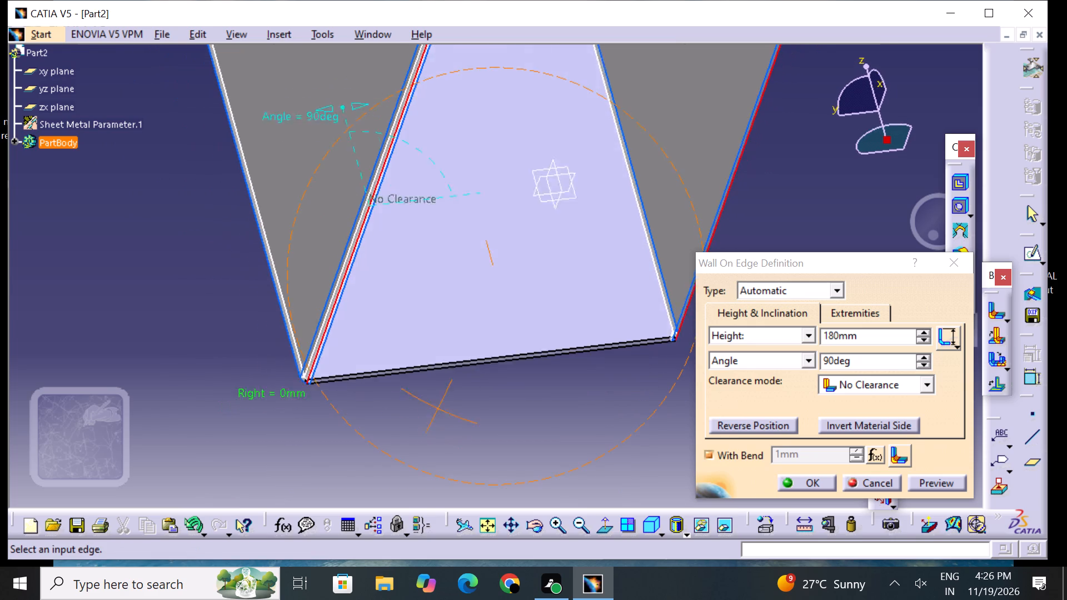
right_drag(442, 402, 452, 387)
middle_drag(442, 402, 452, 387)
scroll(490, 389, up, 1)
middle_drag(488, 392, 469, 434)
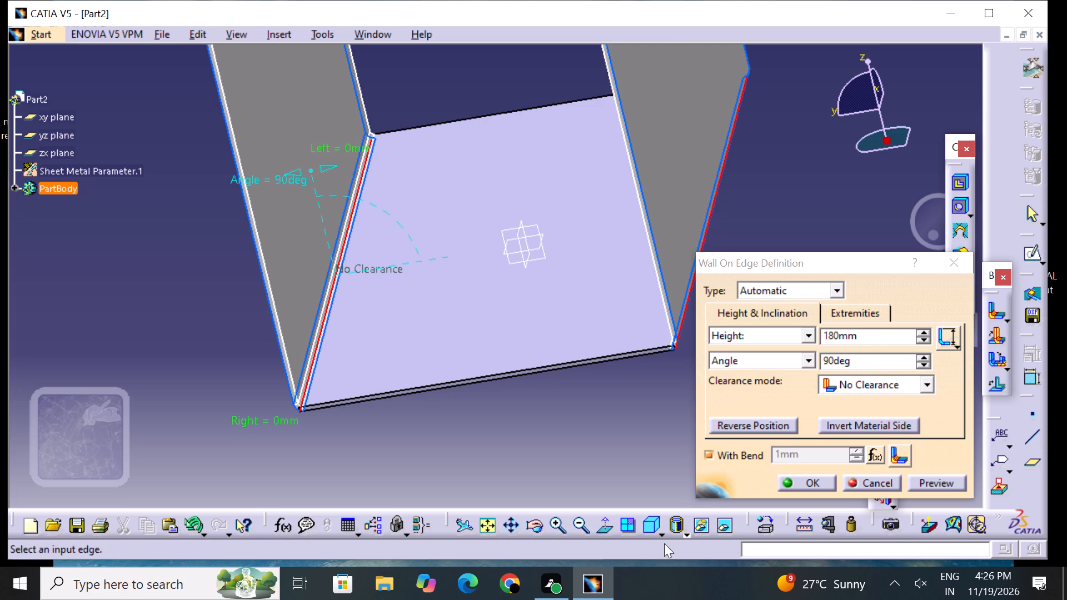
Check the wall corner in an end-on view, invert the material side of the edge walls and create them.
click(661, 528)
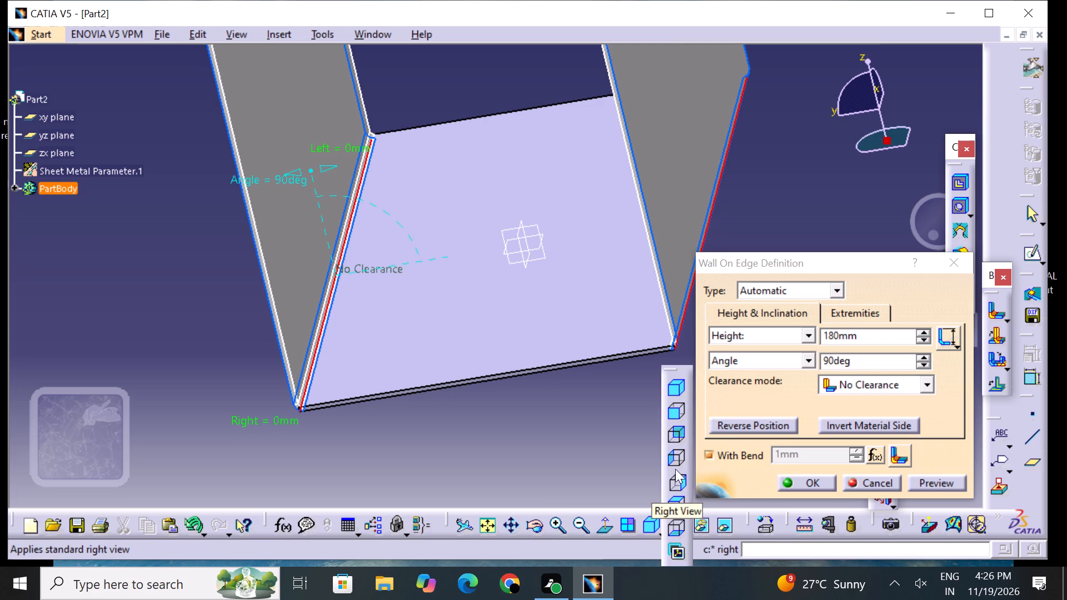
click(675, 464)
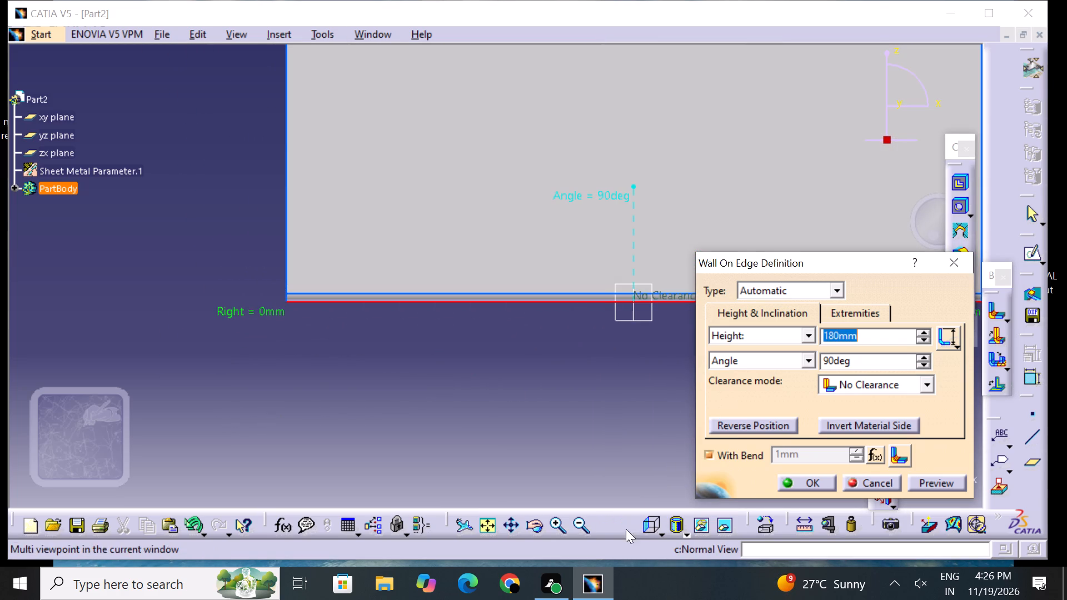
click(659, 529)
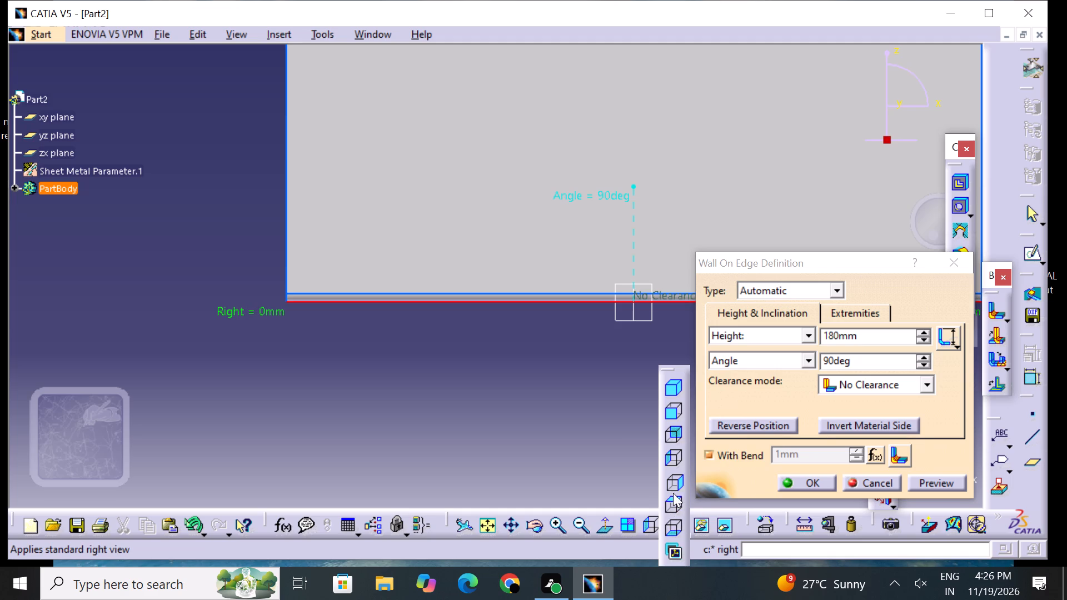
click(676, 487)
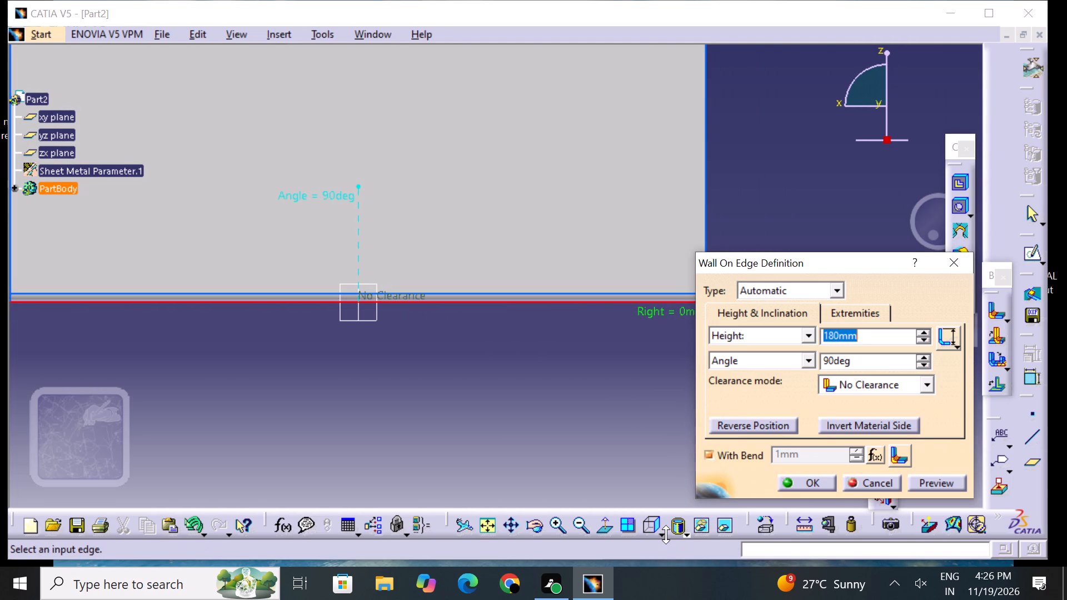
click(666, 534)
click(658, 533)
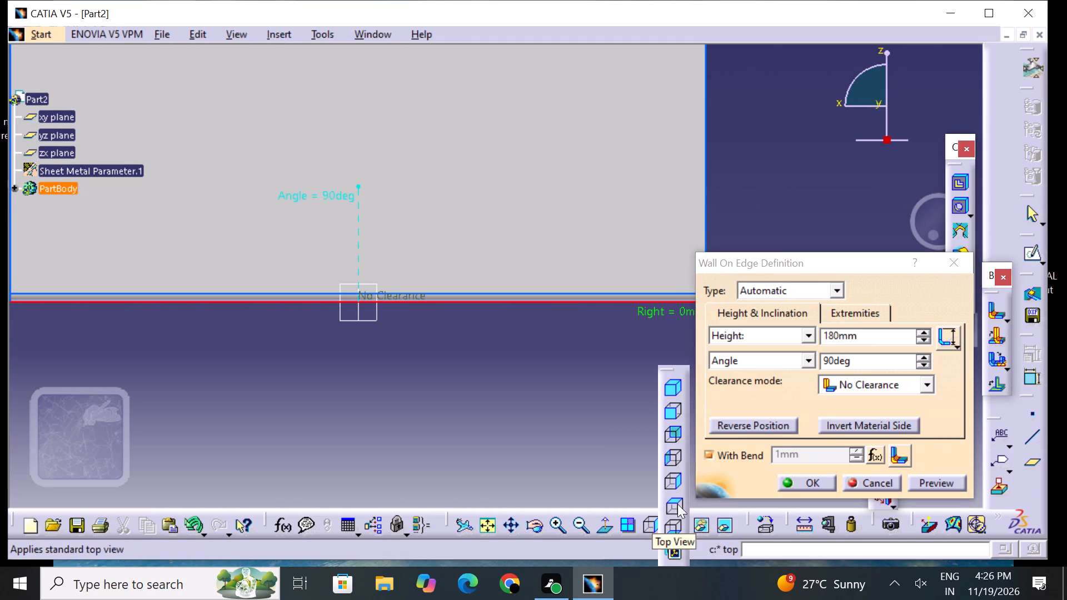
click(669, 443)
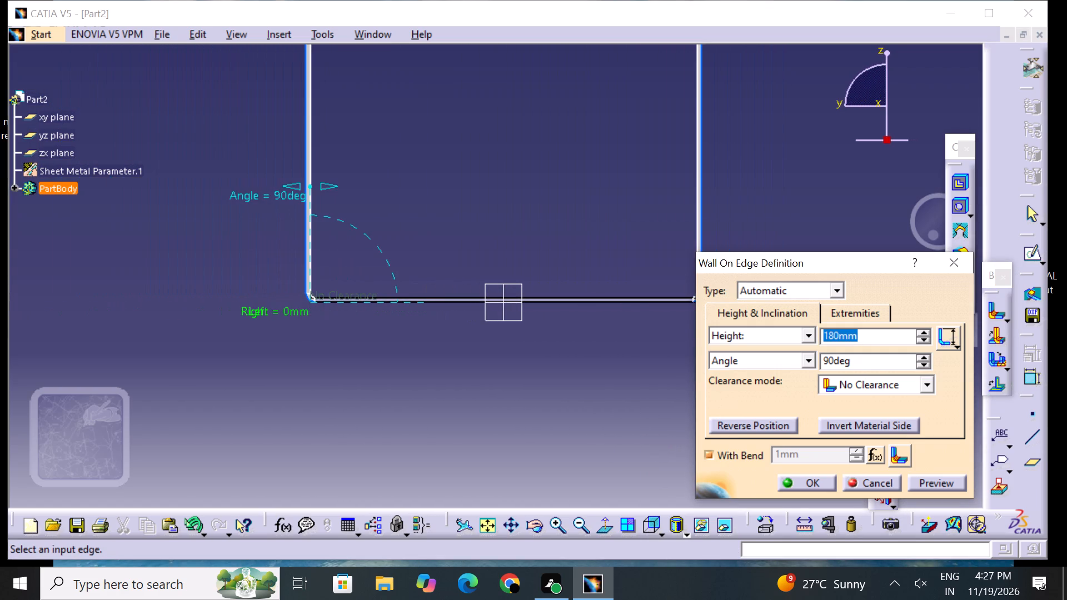
click(560, 518)
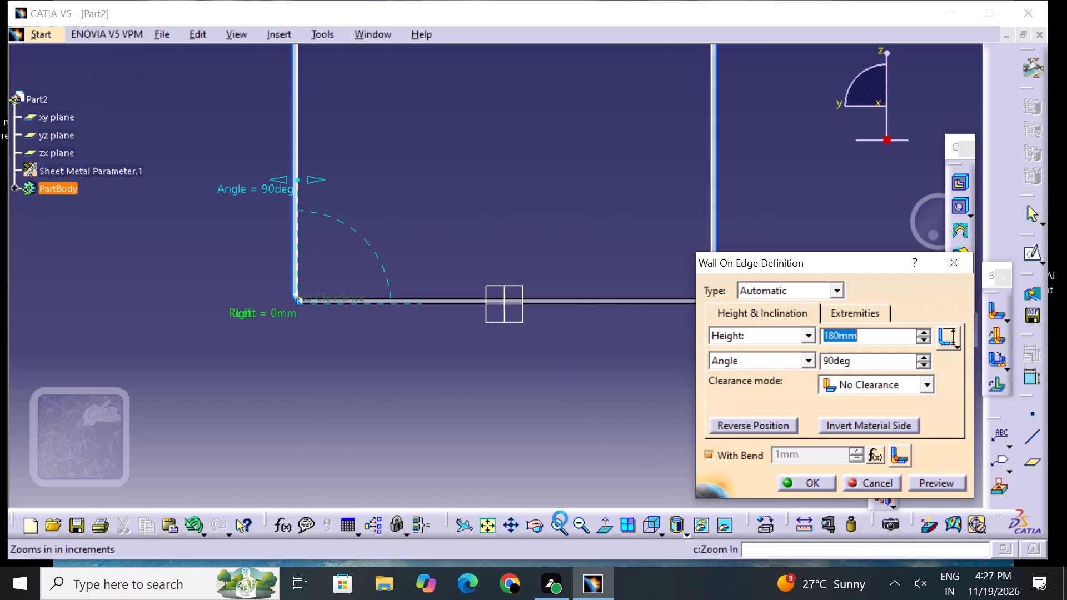
middle_drag(372, 379, 407, 435)
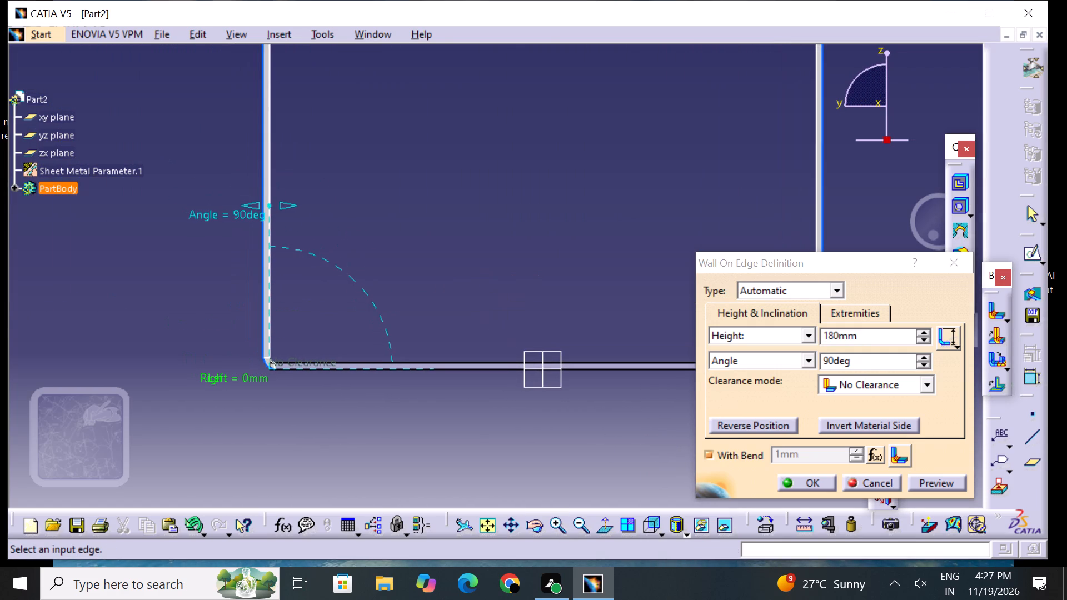
triple_click(561, 532)
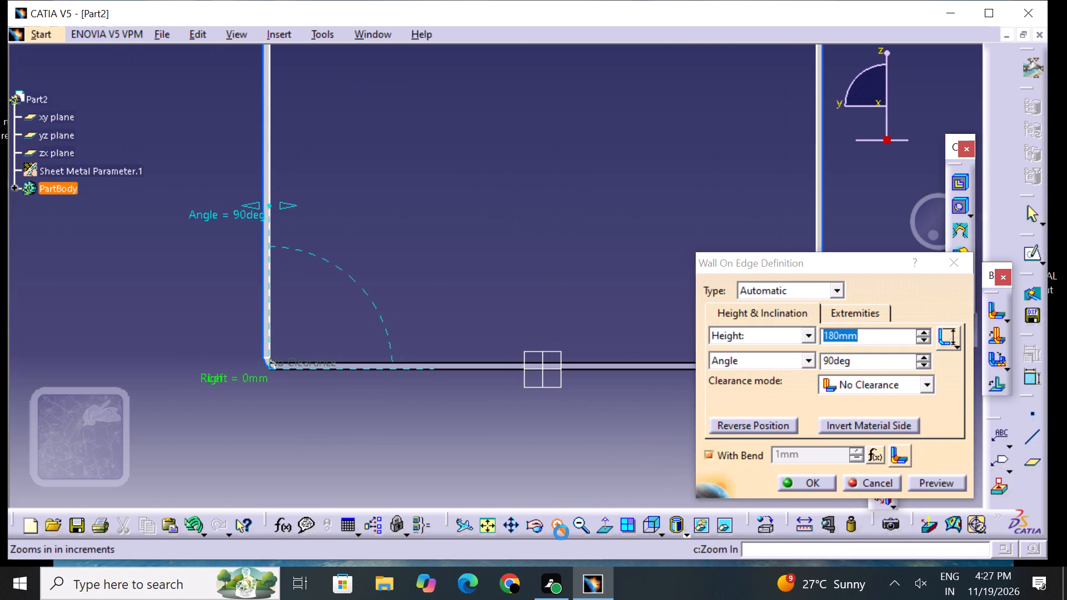
click(561, 529)
middle_drag(392, 474, 522, 418)
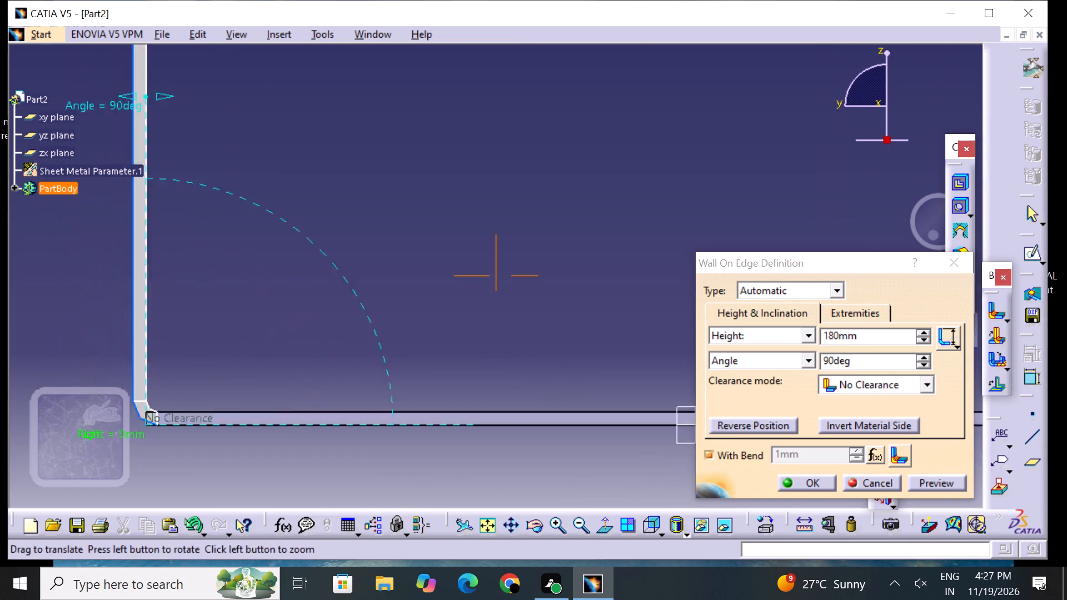
middle_drag(522, 418, 546, 402)
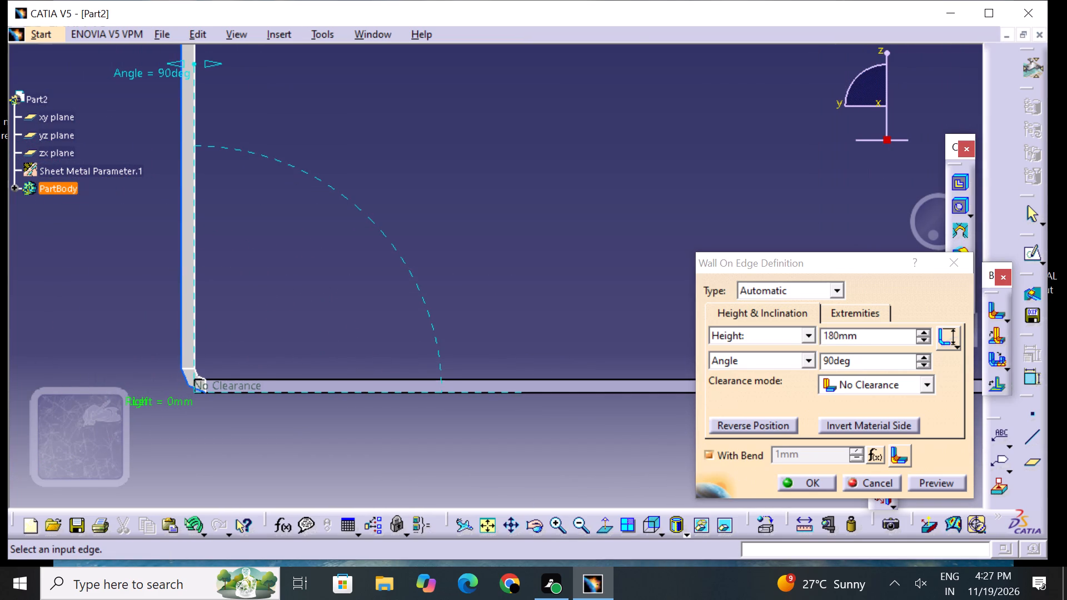
click(192, 373)
click(837, 421)
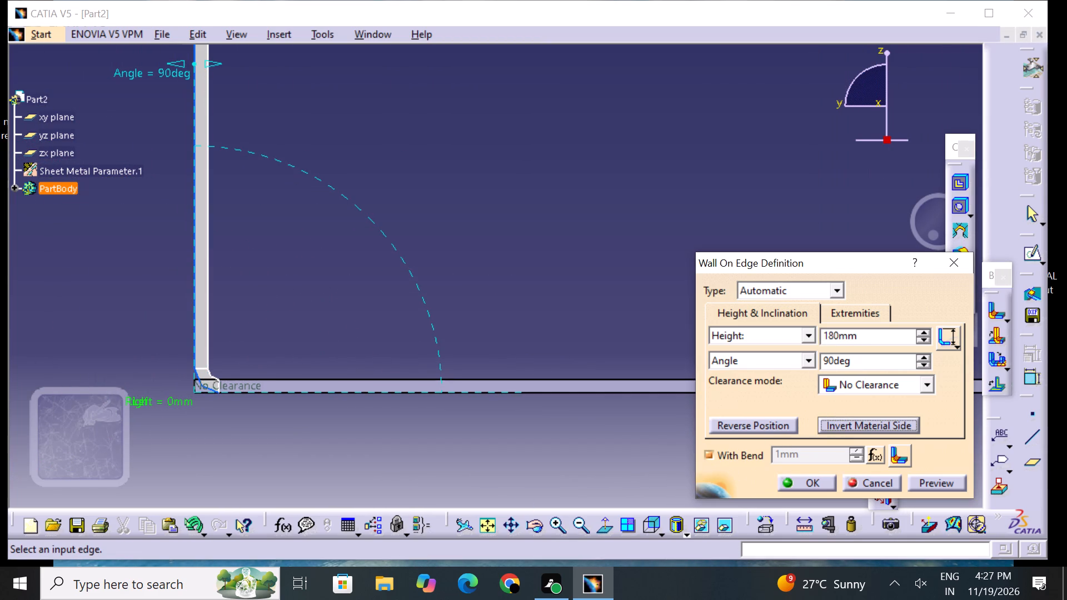
click(812, 476)
click(601, 460)
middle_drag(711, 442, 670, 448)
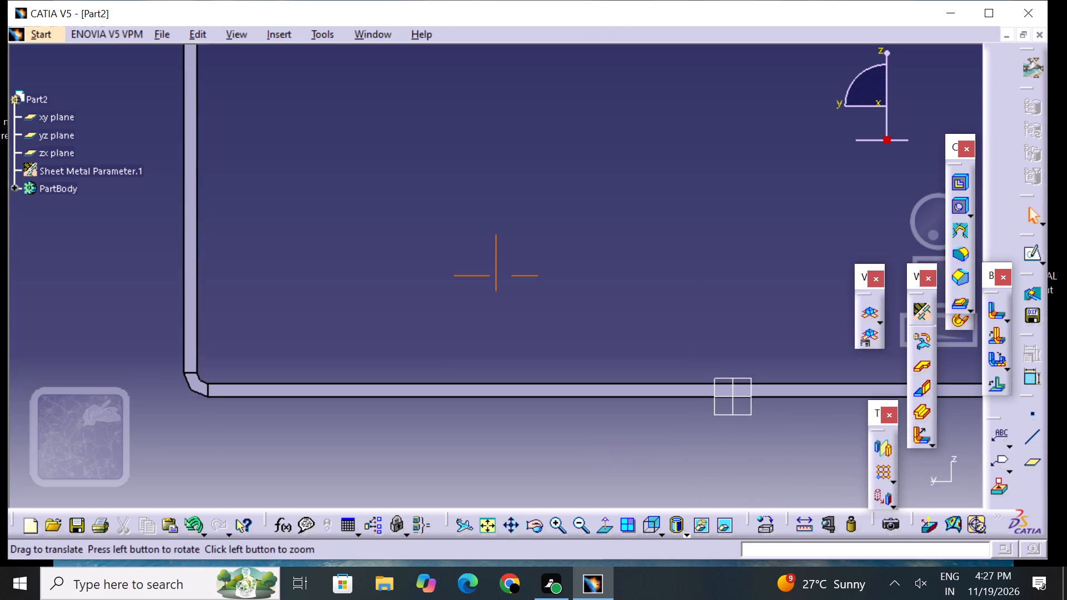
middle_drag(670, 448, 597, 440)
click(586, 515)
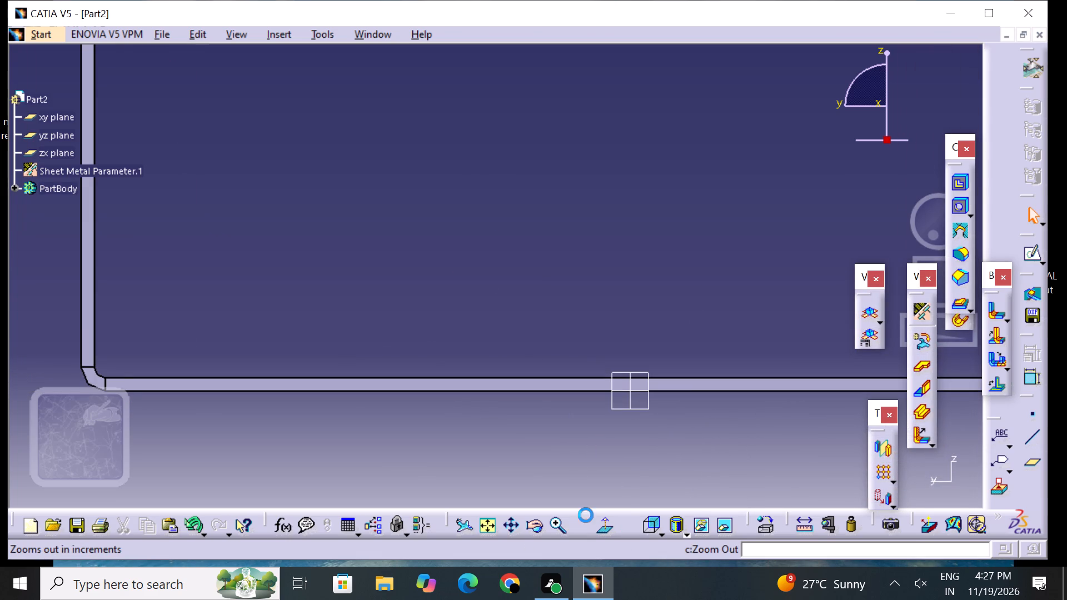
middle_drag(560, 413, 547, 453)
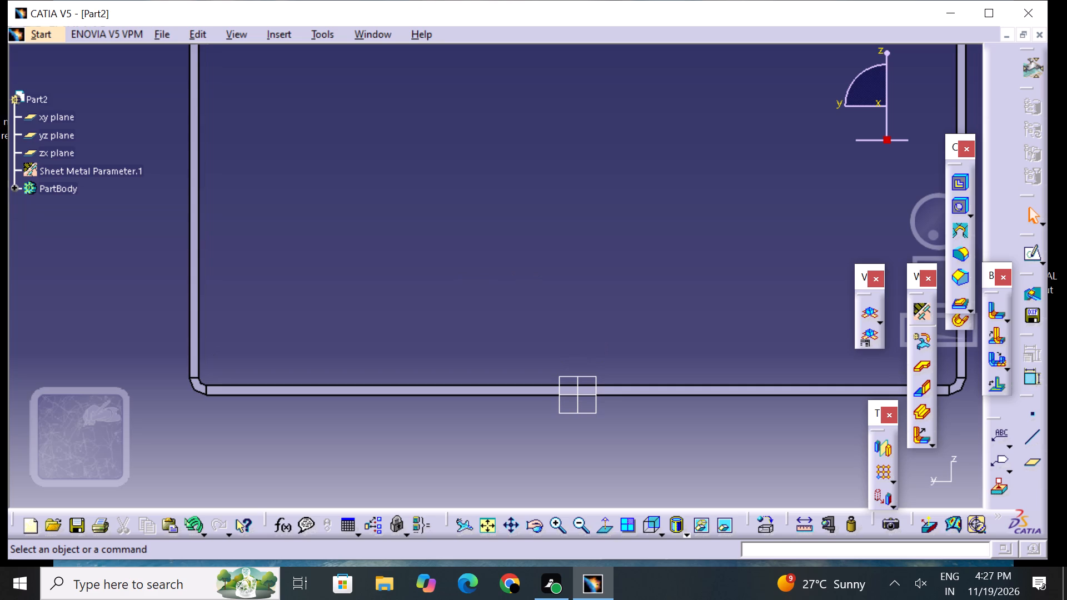
Examine the created side walls and base from several angles with the whole part in view.
middle_drag(469, 452, 627, 489)
right_drag(471, 454, 627, 489)
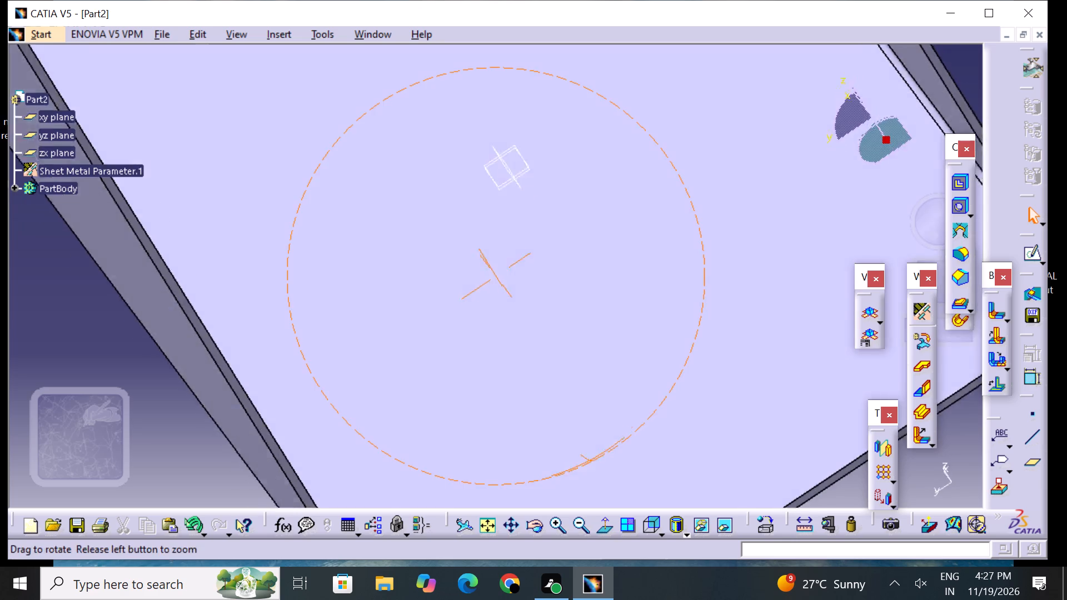
middle_drag(627, 489, 681, 456)
right_drag(627, 489, 637, 423)
click(592, 530)
click(592, 530)
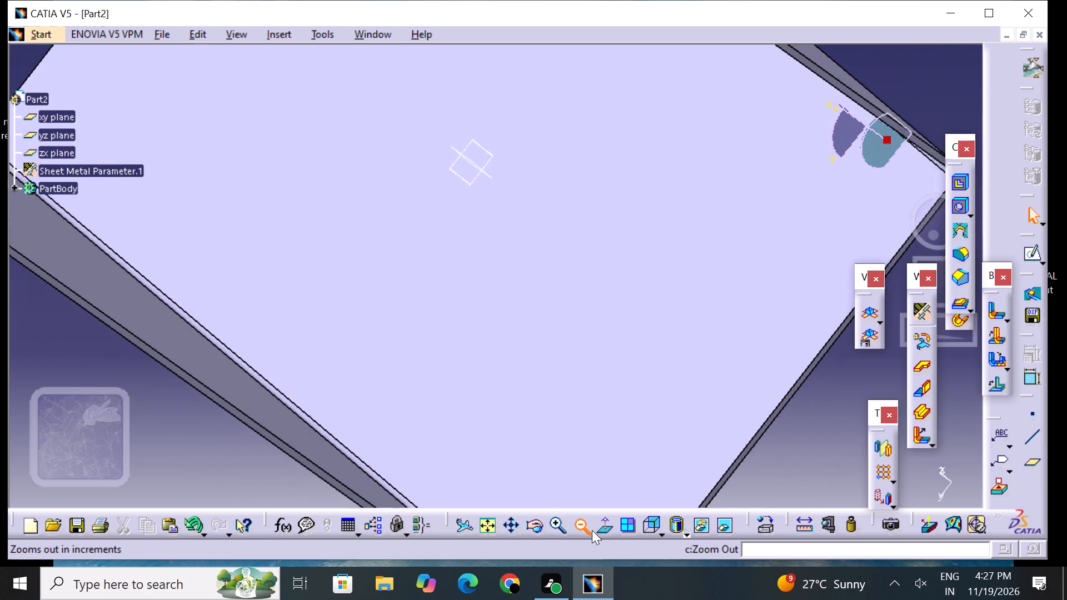
middle_drag(374, 457, 471, 388)
right_drag(374, 457, 471, 388)
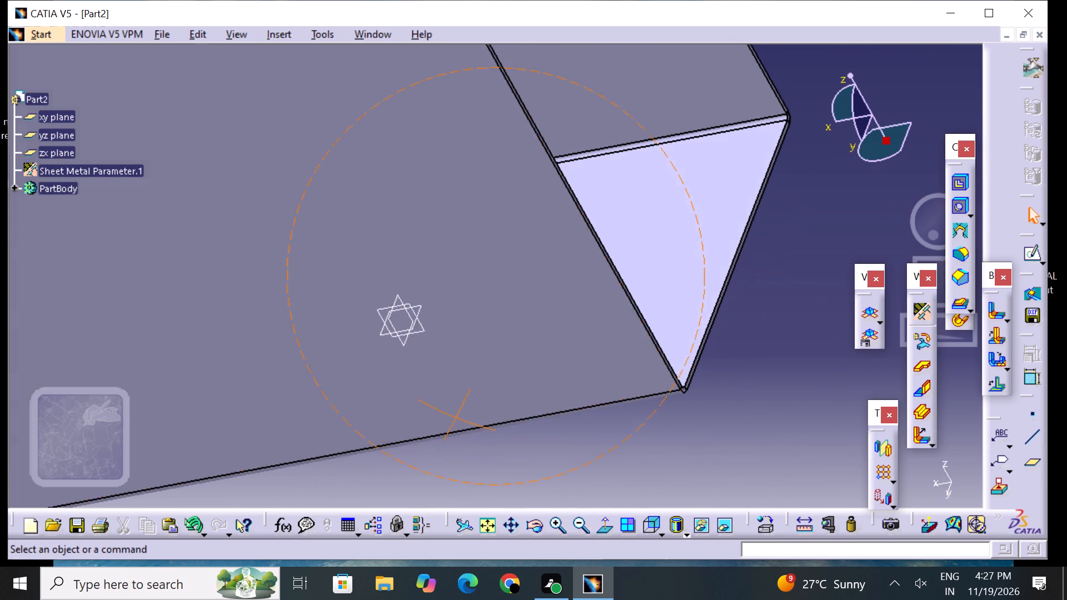
middle_drag(471, 388, 470, 389)
right_drag(471, 388, 478, 381)
triple_click(582, 523)
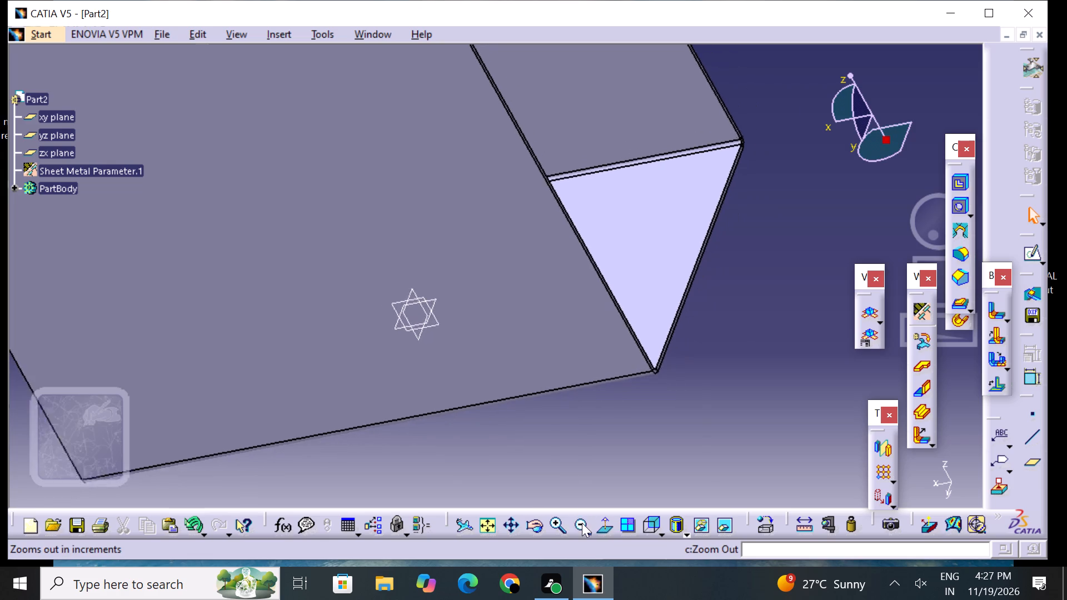
click(582, 523)
middle_drag(416, 418, 482, 444)
right_drag(445, 440, 482, 444)
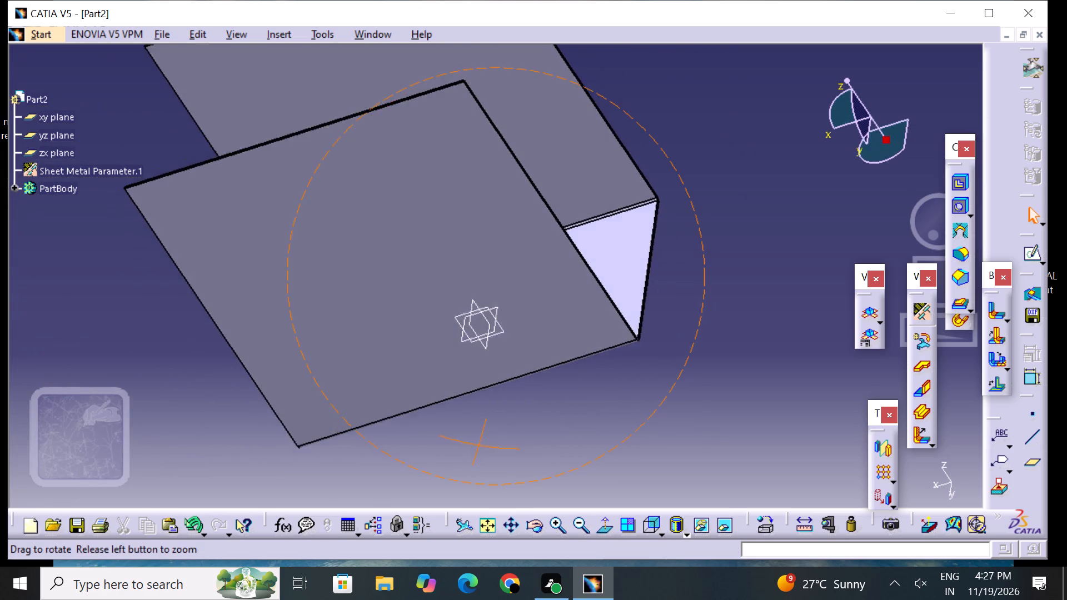
middle_drag(482, 444, 574, 391)
right_drag(482, 444, 574, 391)
middle_drag(253, 422, 397, 363)
right_drag(254, 422, 397, 363)
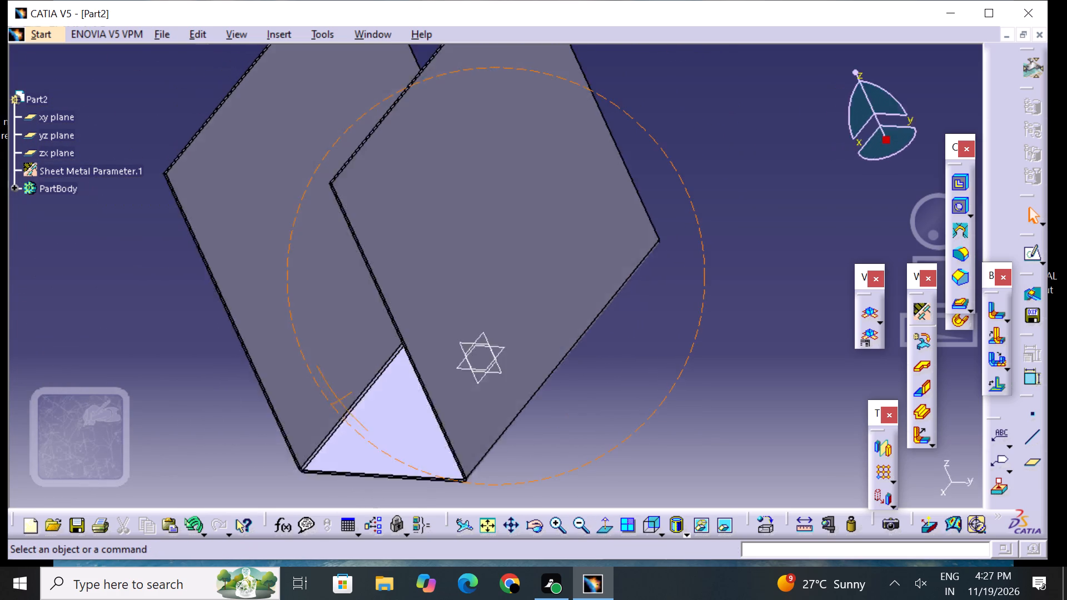
middle_drag(397, 363, 475, 319)
right_drag(397, 363, 475, 320)
Edit the Wall On Edge feature to set the height of both side walls to 50 mm.
double_click(580, 274)
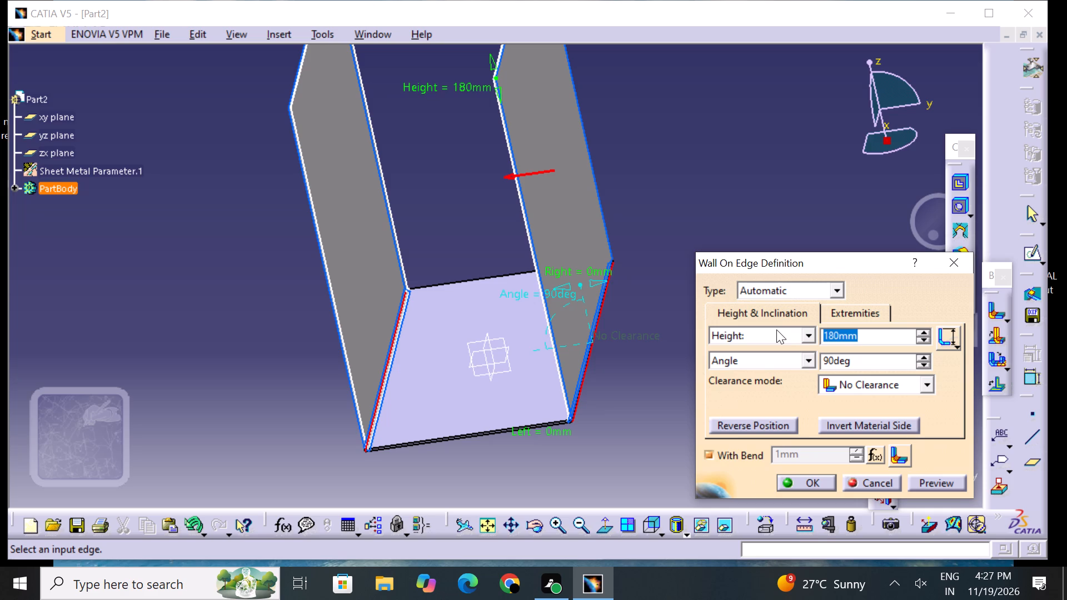
key(BackSpace)
key(5)
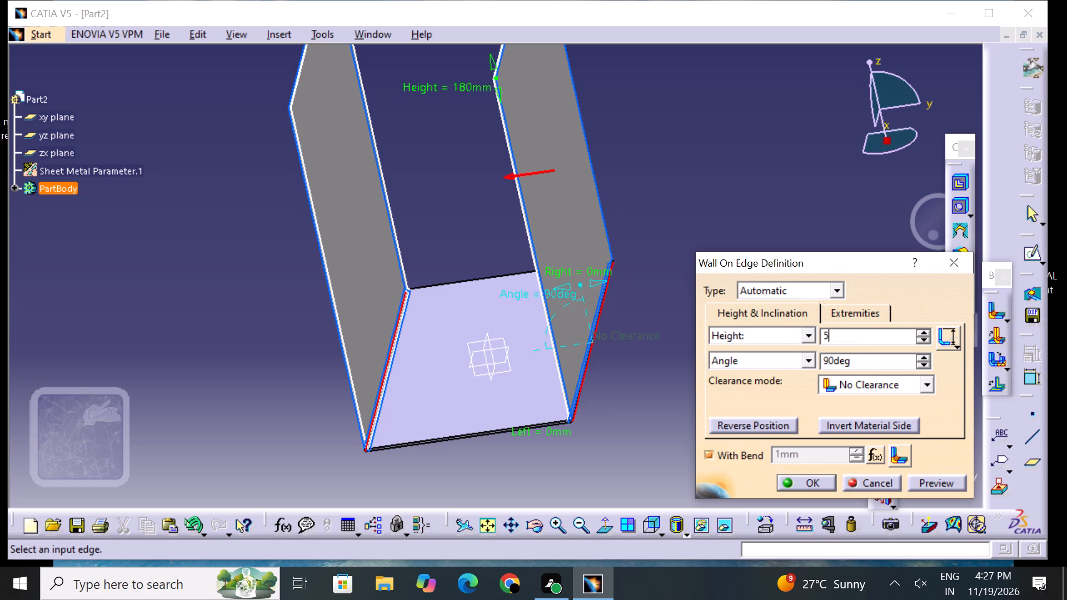
key(0)
click(806, 478)
click(723, 445)
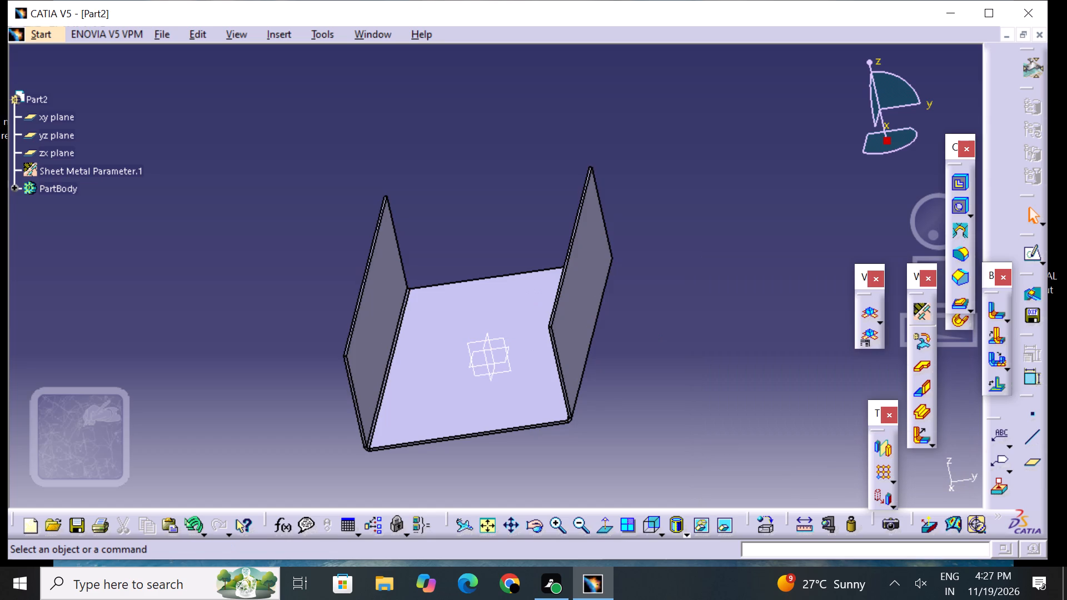
Inspect the U-shaped part from below and from above to check the side walls.
middle_drag(503, 441, 511, 333)
right_drag(503, 441, 511, 333)
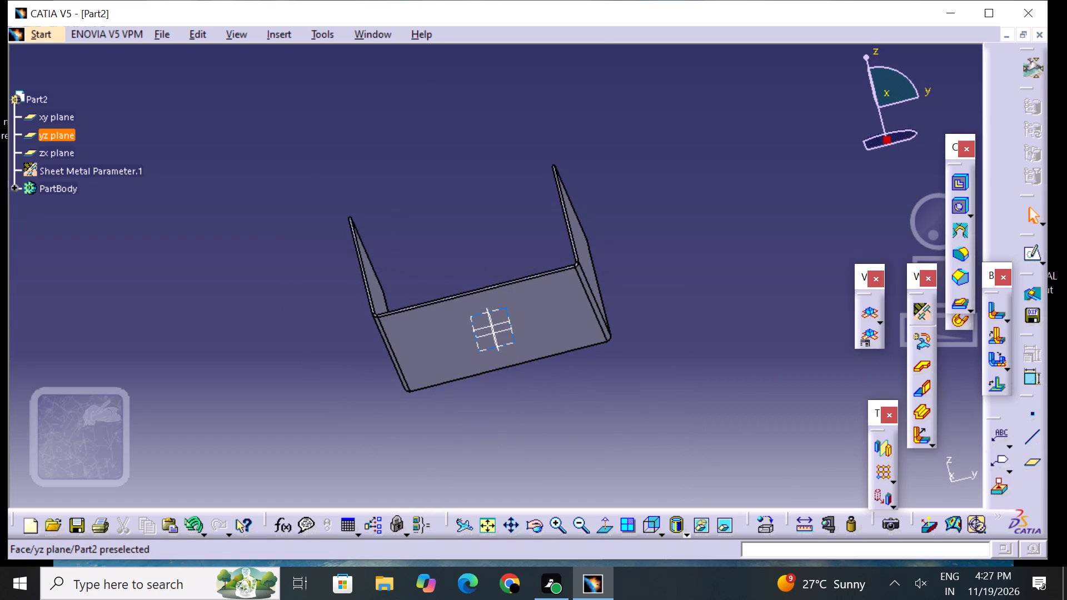
middle_drag(507, 342, 506, 488)
right_drag(507, 347, 506, 488)
middle_drag(651, 384, 608, 359)
right_drag(662, 333, 607, 360)
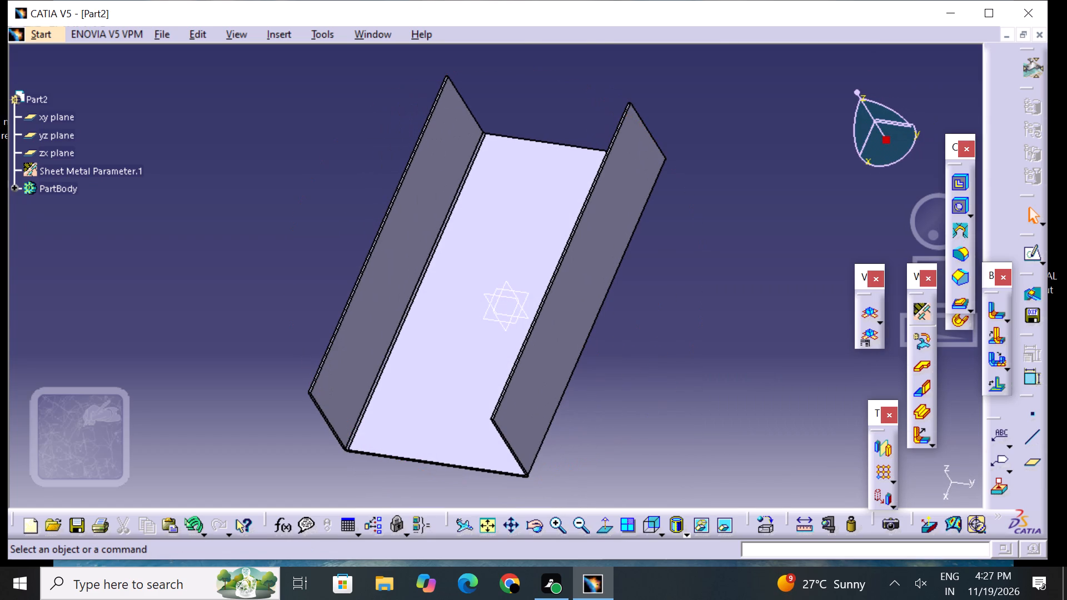
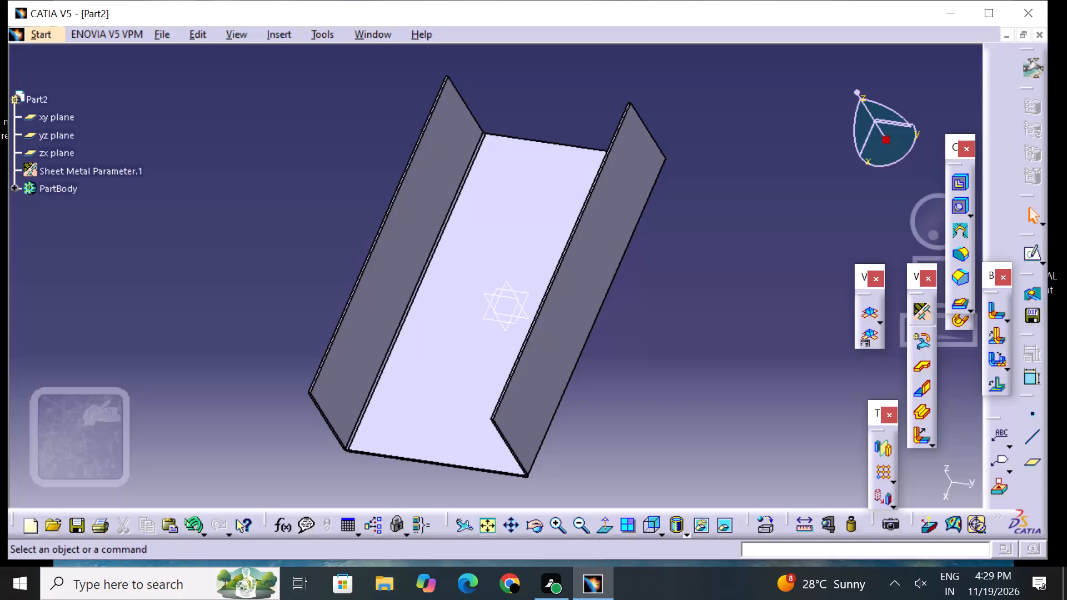
Start a new Wall On Edge feature and set the wall height to 15 mm.
click(923, 367)
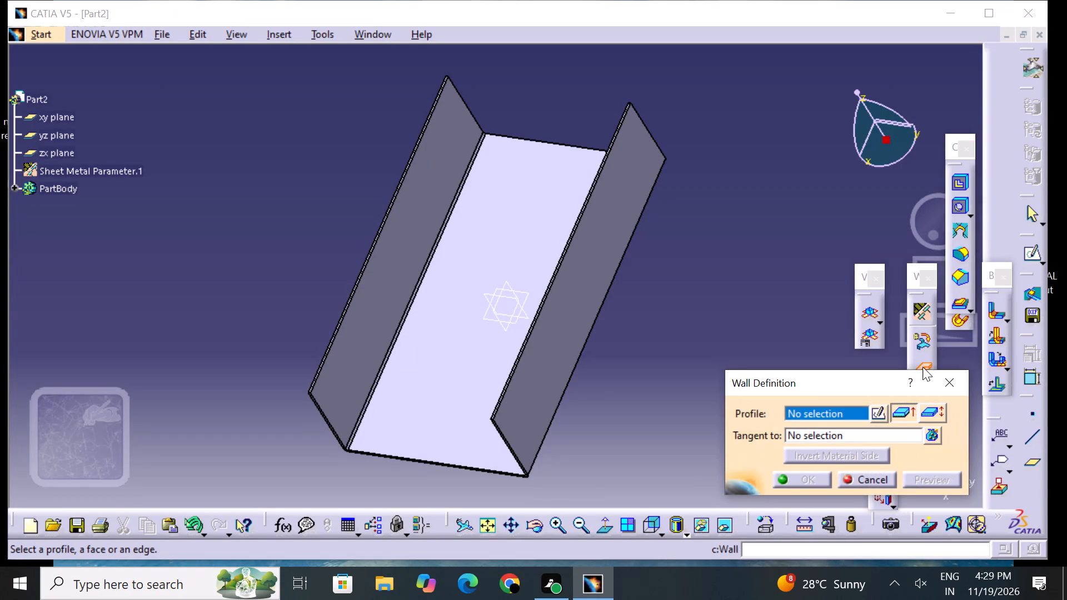
click(944, 379)
click(922, 384)
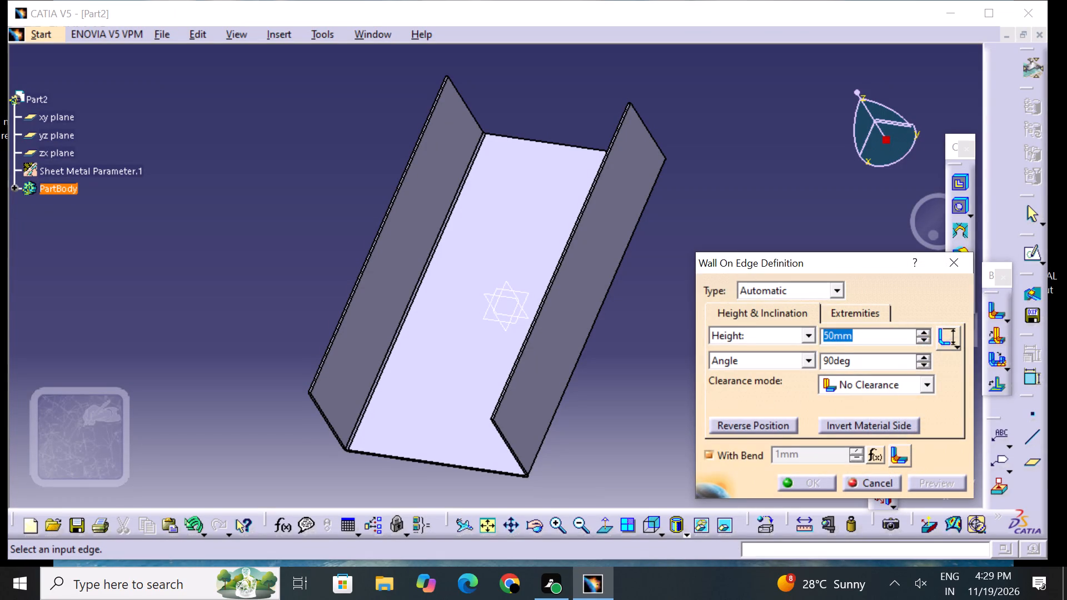
middle_drag(608, 436, 627, 370)
right_drag(608, 424, 628, 369)
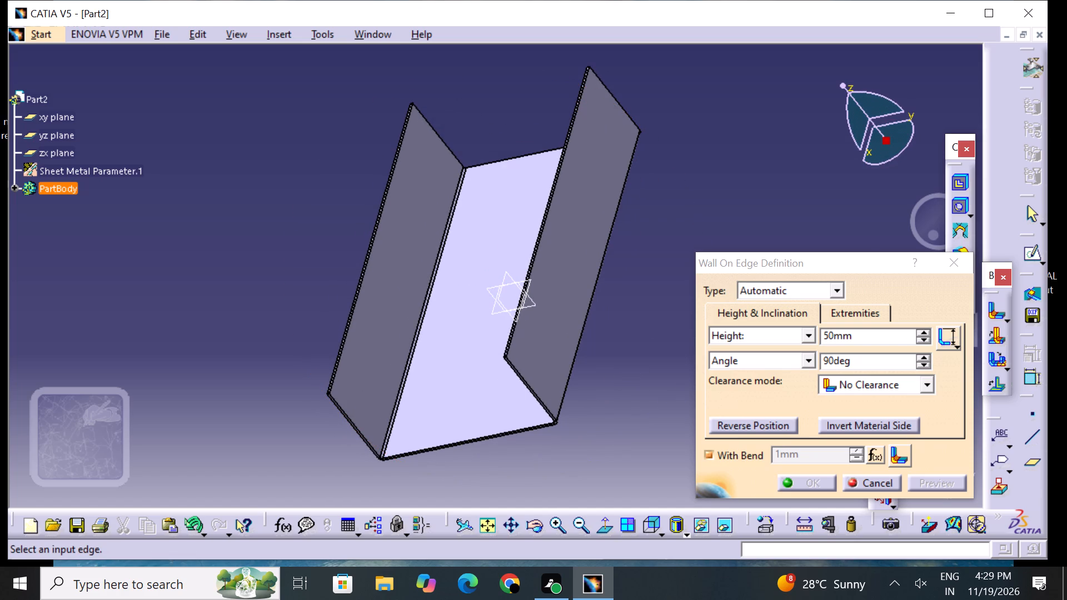
middle_drag(455, 462, 487, 341)
right_drag(455, 462, 487, 341)
scroll(487, 341, up, 1)
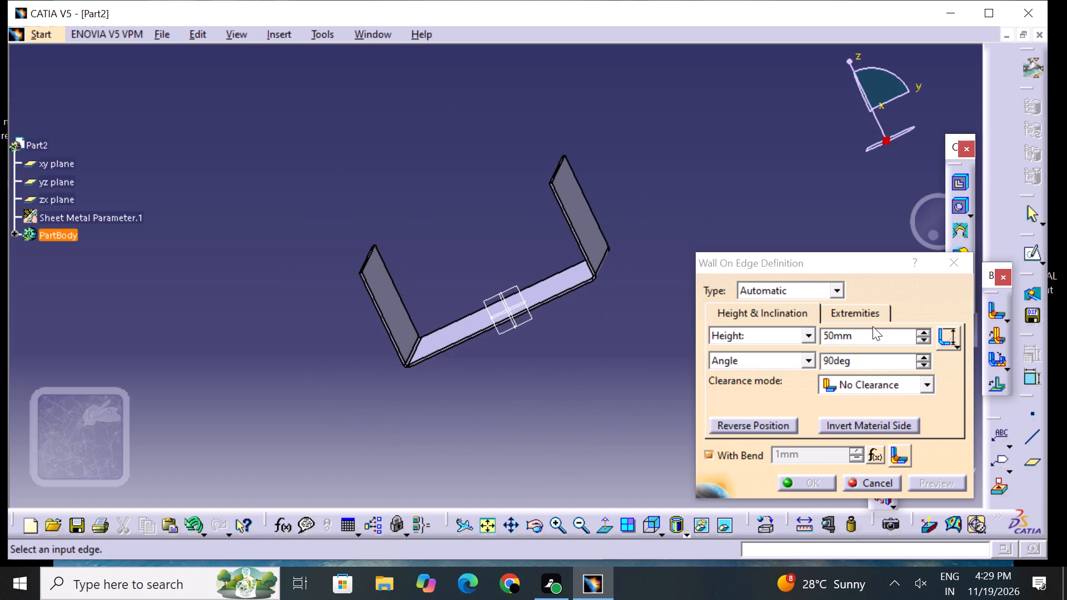
click(872, 326)
key(BackSpace)
key(BackSpace)
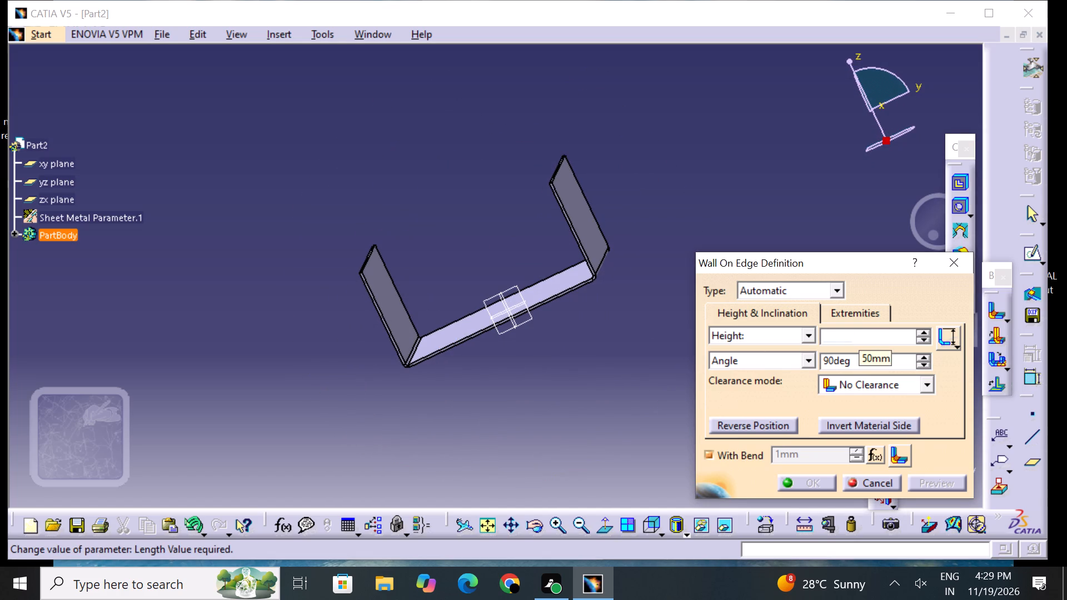
text(15)
Select the two side wall edges and the base edge at one open end, reversing the wall position.
click(560, 529)
double_click(559, 526)
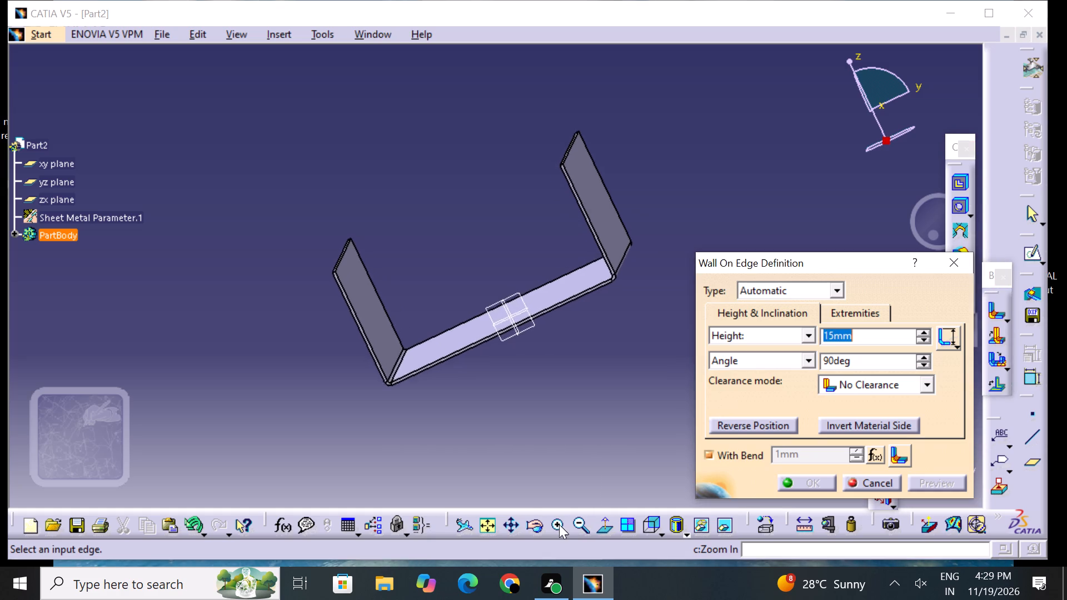
middle_drag(363, 229, 436, 247)
right_drag(369, 237, 436, 247)
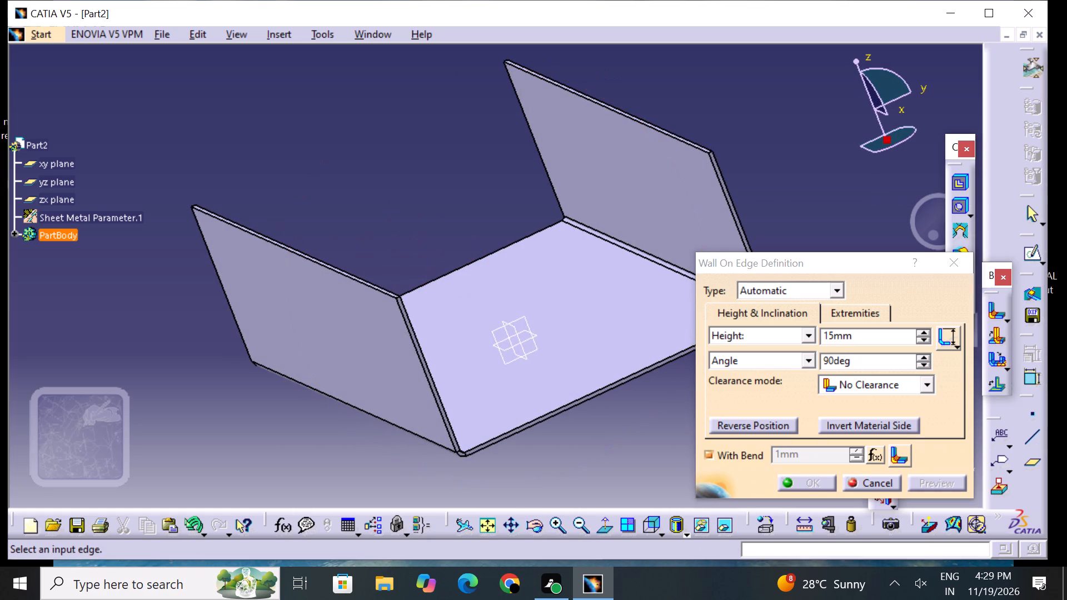
click(431, 384)
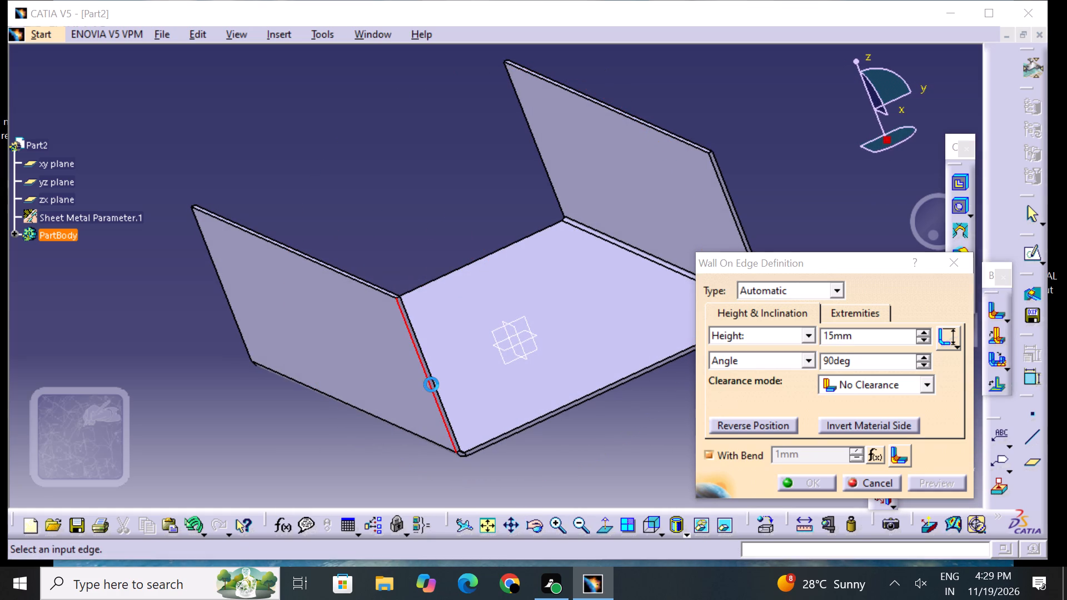
click(754, 433)
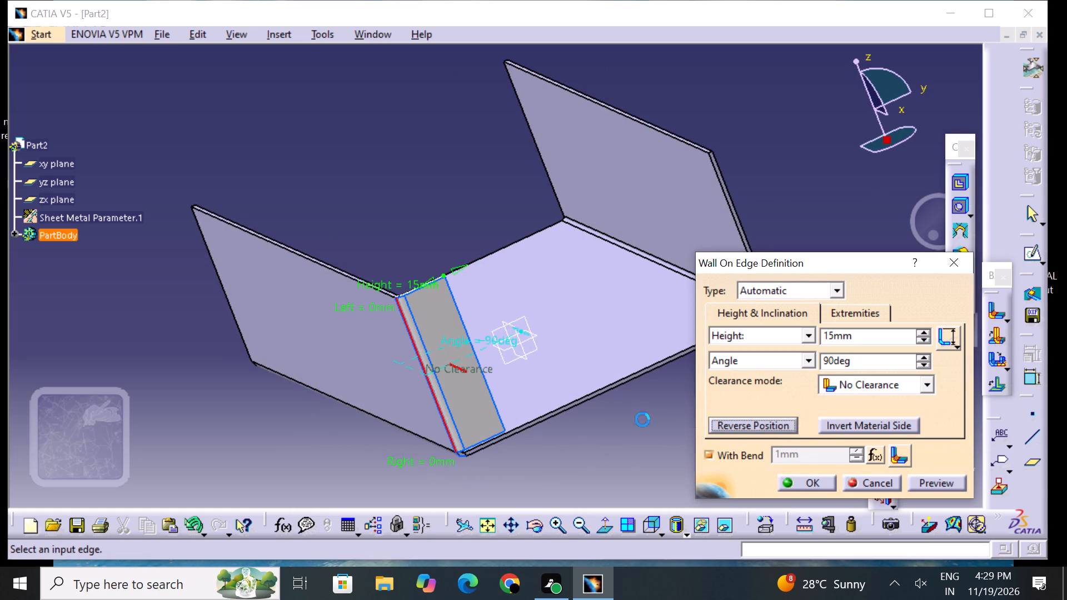
click(553, 418)
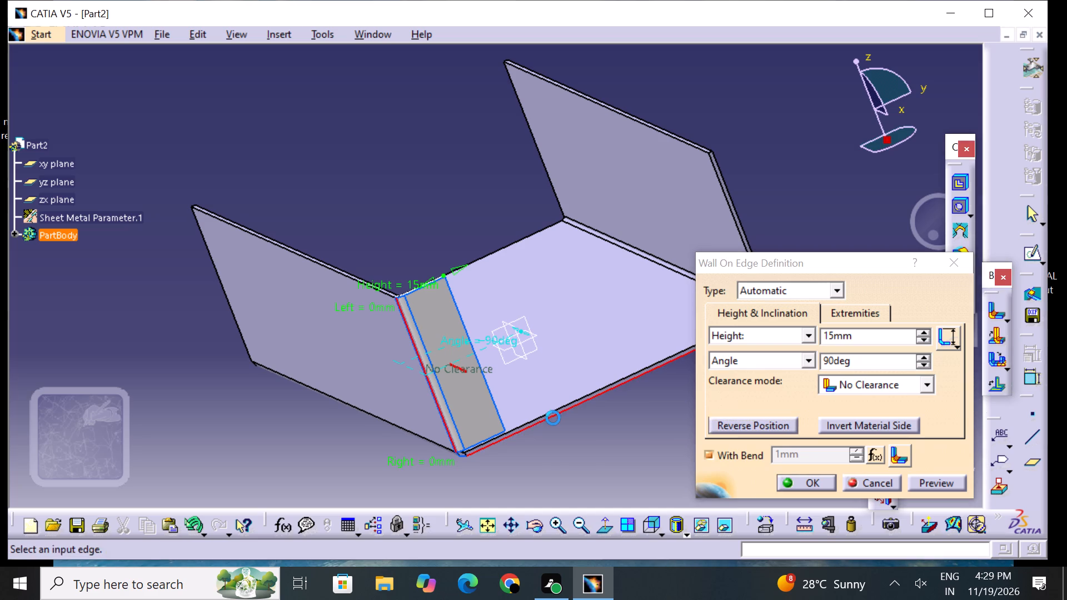
middle_drag(632, 444, 431, 459)
right_drag(560, 468, 431, 459)
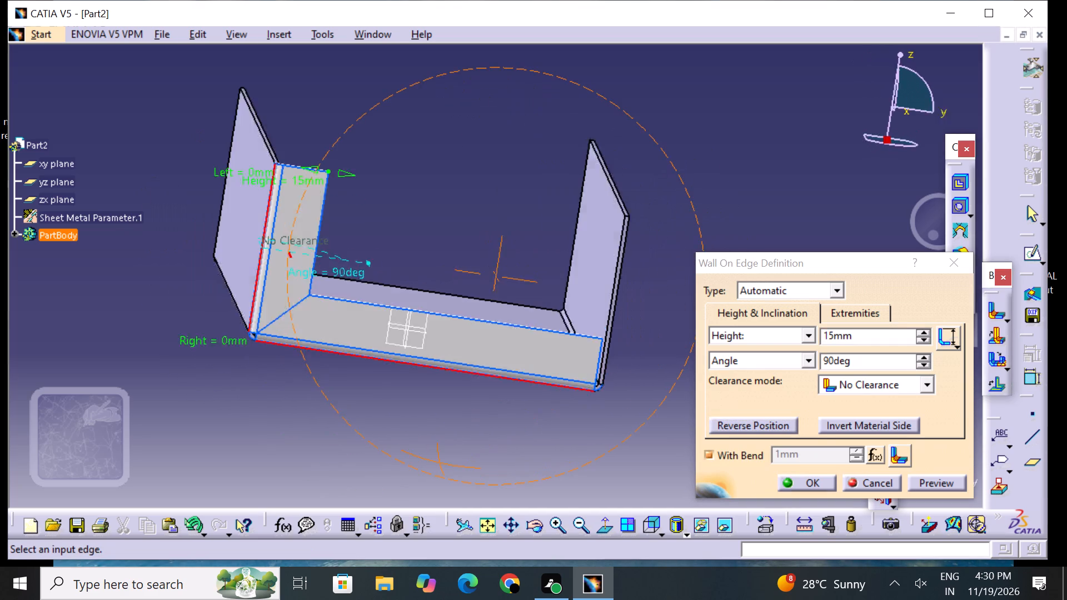
middle_drag(431, 459, 406, 452)
right_drag(431, 459, 403, 452)
click(574, 378)
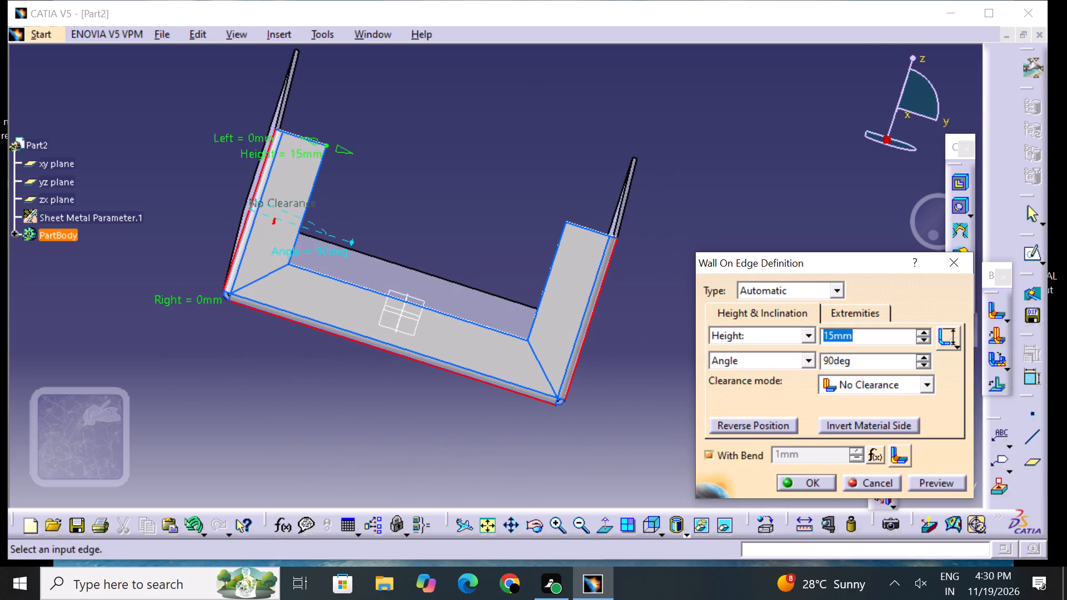
Add the two side wall edges and the base edge at the opposite open end to the same feature.
middle_drag(624, 469, 385, 416)
right_drag(624, 469, 385, 416)
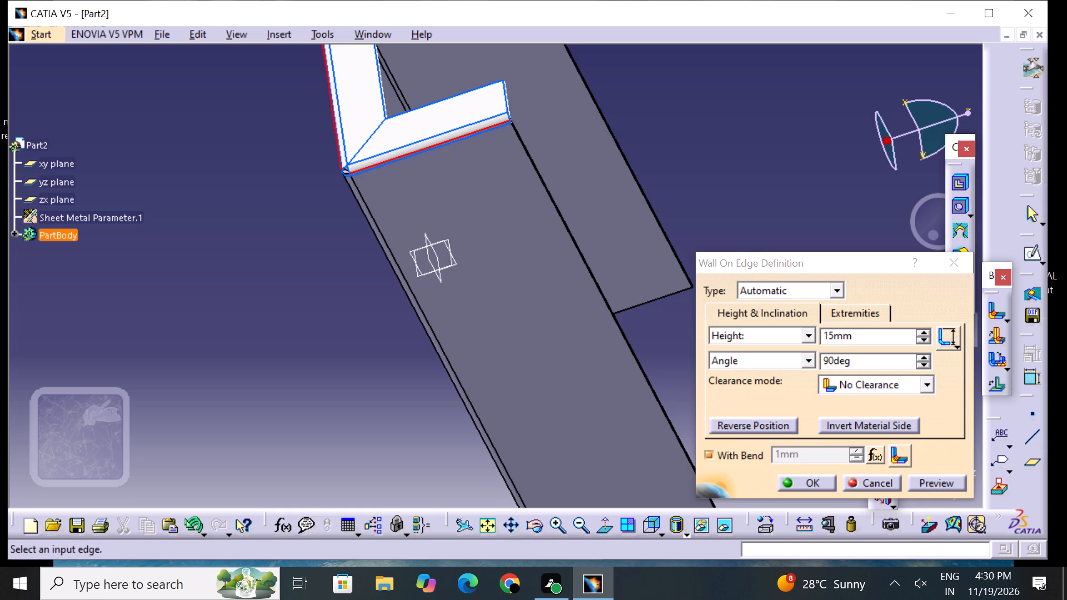
middle_drag(601, 267, 318, 160)
right_drag(602, 267, 318, 160)
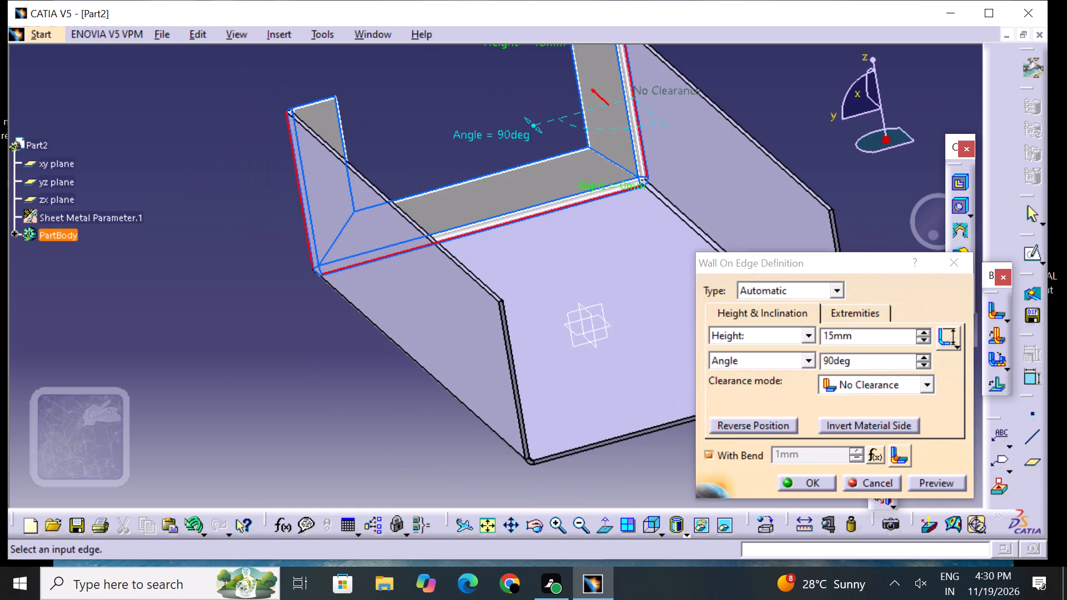
click(516, 401)
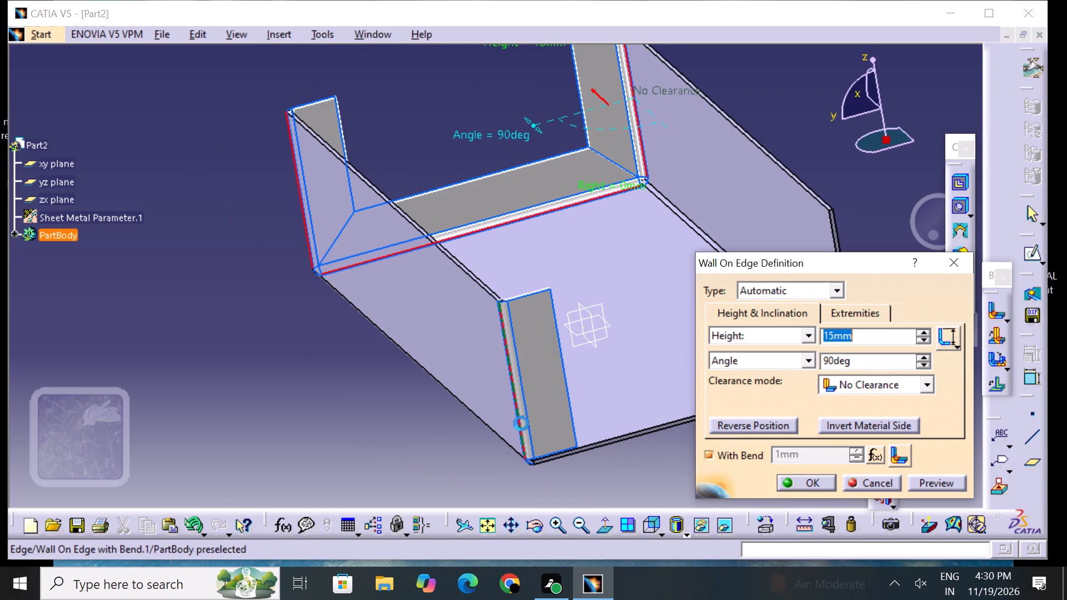
middle_drag(612, 472, 523, 417)
right_drag(612, 472, 523, 417)
middle_drag(518, 385, 517, 388)
right_drag(518, 385, 517, 388)
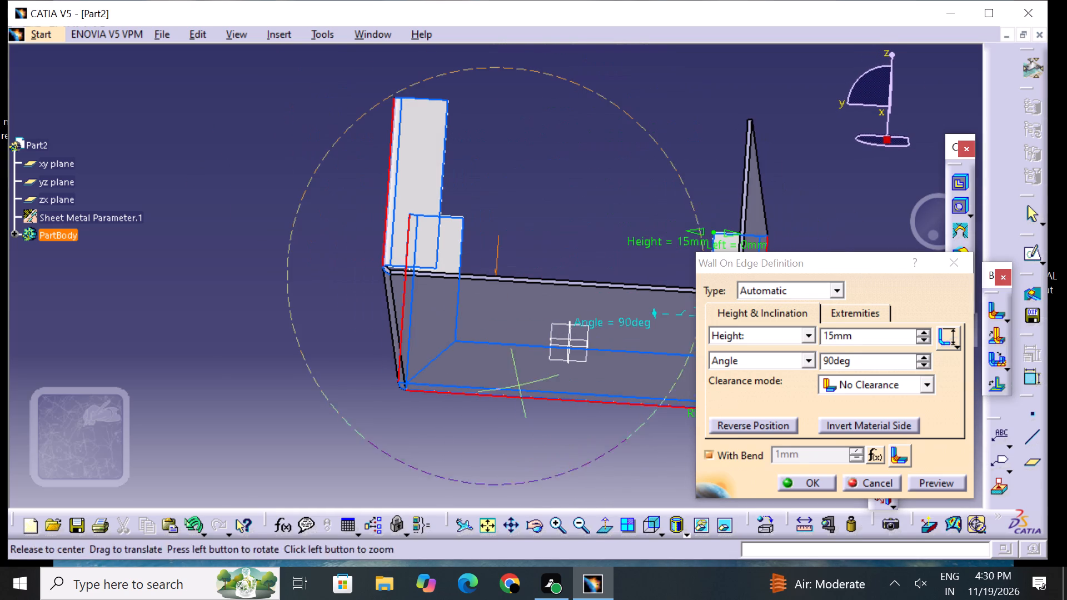
middle_drag(517, 388, 511, 433)
right_drag(517, 388, 511, 433)
click(543, 392)
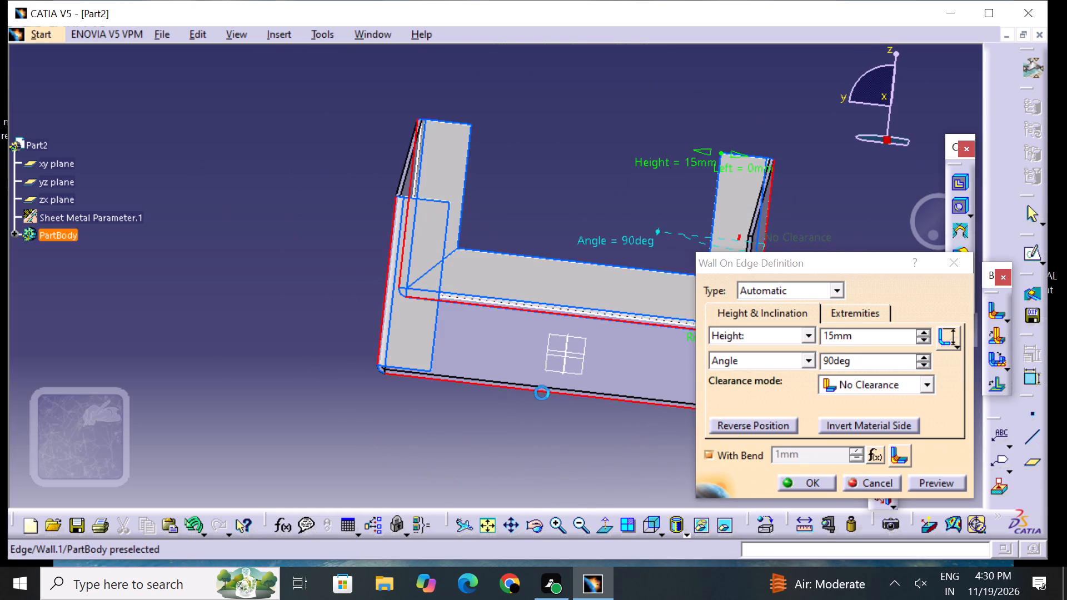
middle_drag(611, 463, 515, 452)
right_drag(610, 464, 515, 452)
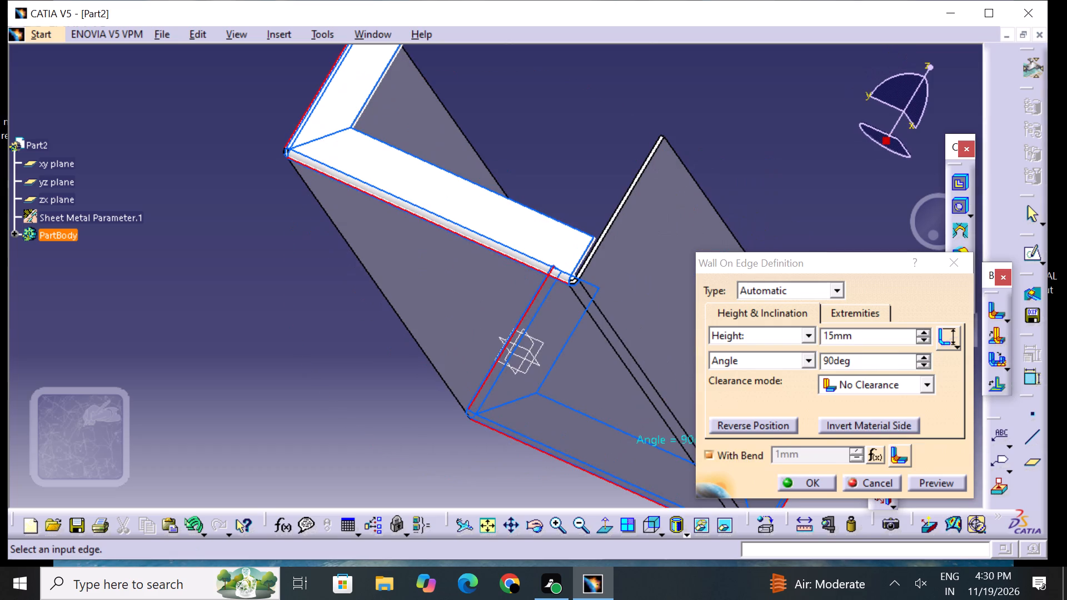
middle_drag(533, 223, 467, 361)
right_drag(527, 253, 467, 361)
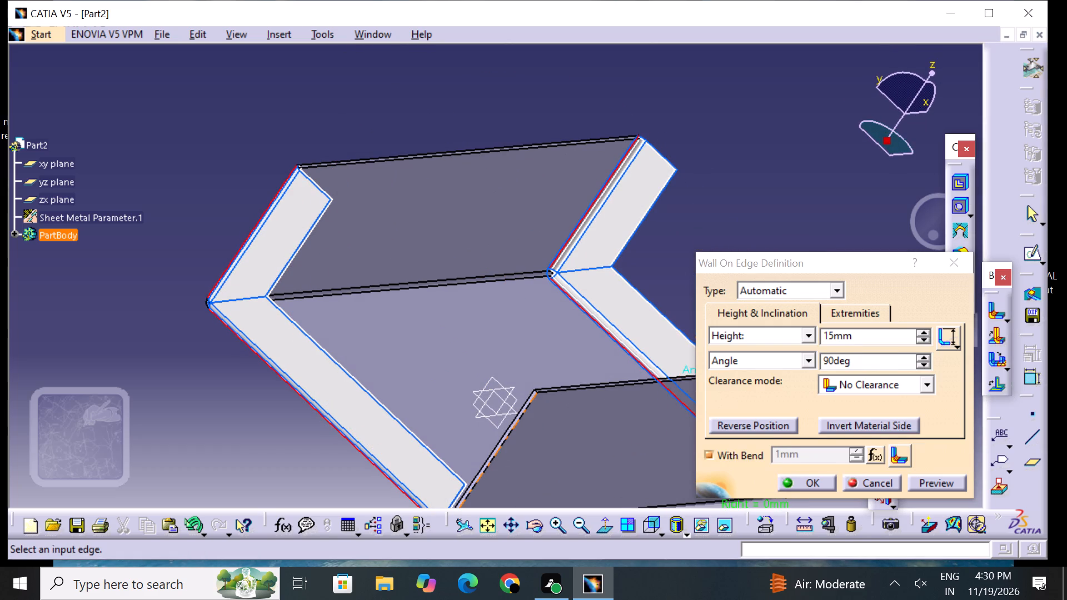
click(517, 427)
Check the flange preview at the near end of the part and invert the material side.
middle_drag(547, 453, 549, 453)
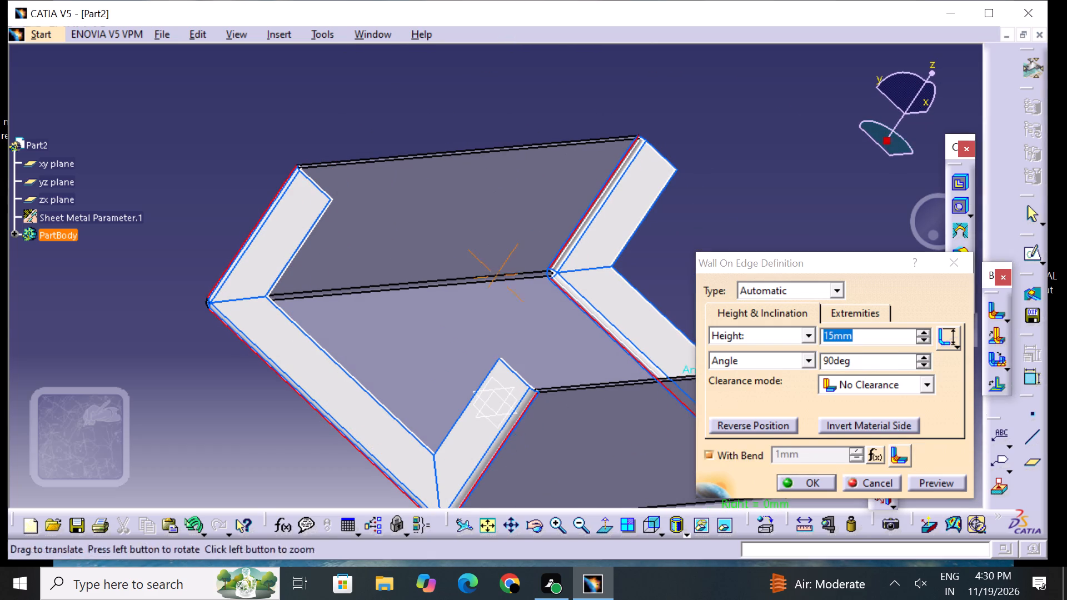
middle_drag(549, 453, 604, 427)
right_drag(550, 453, 604, 427)
middle_drag(385, 371, 436, 402)
right_drag(387, 374, 435, 402)
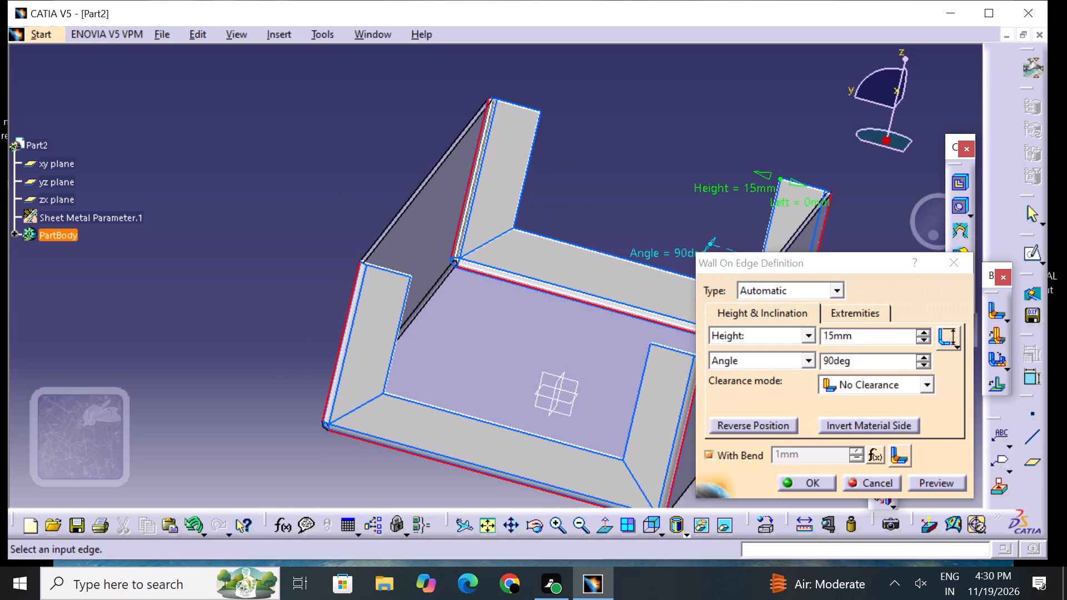
click(562, 518)
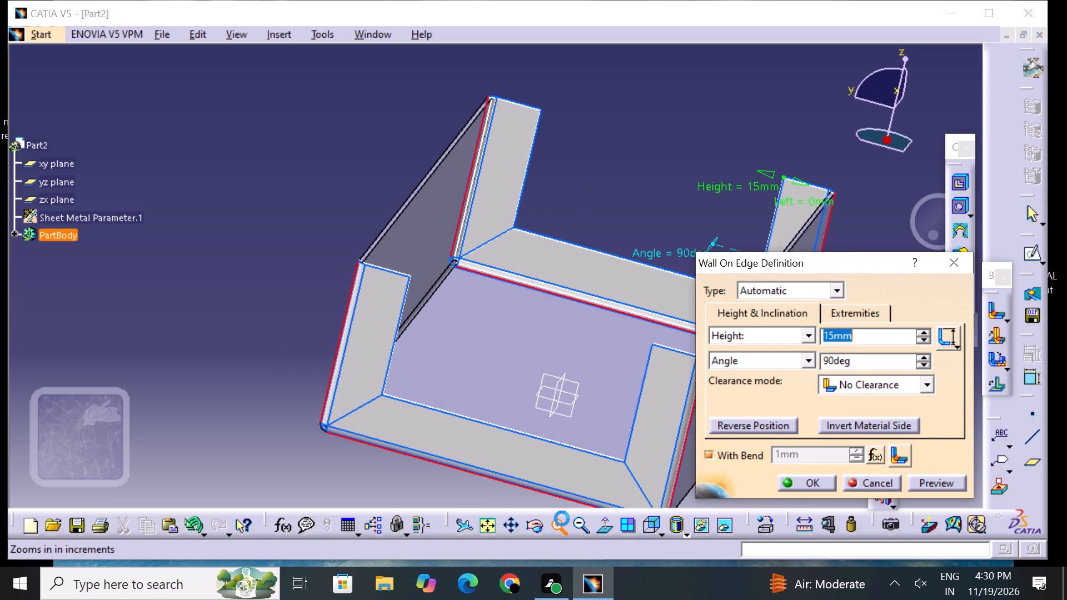
middle_drag(485, 453, 473, 309)
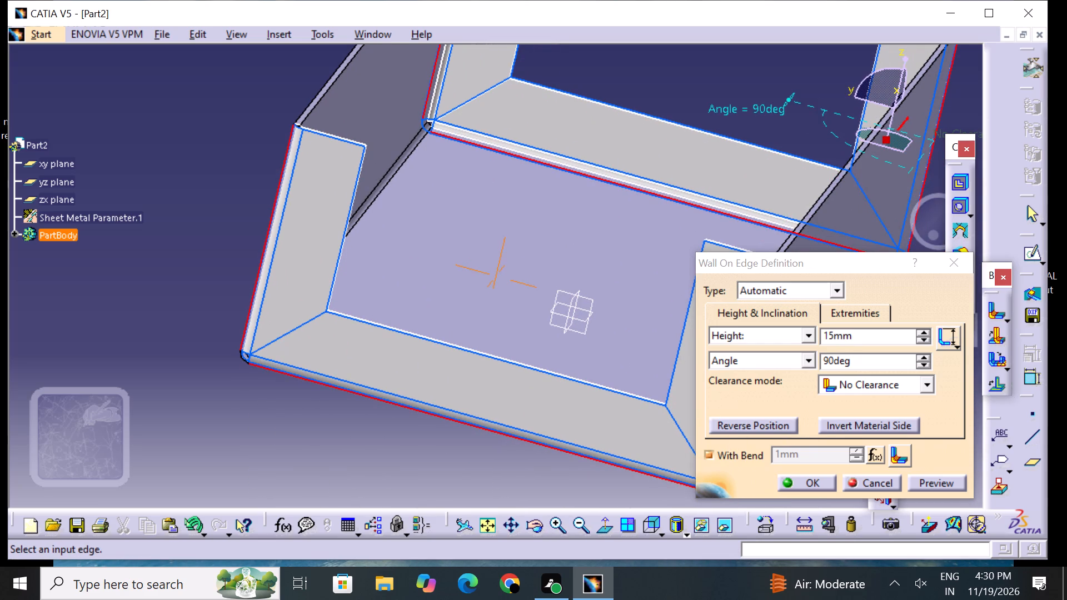
click(841, 419)
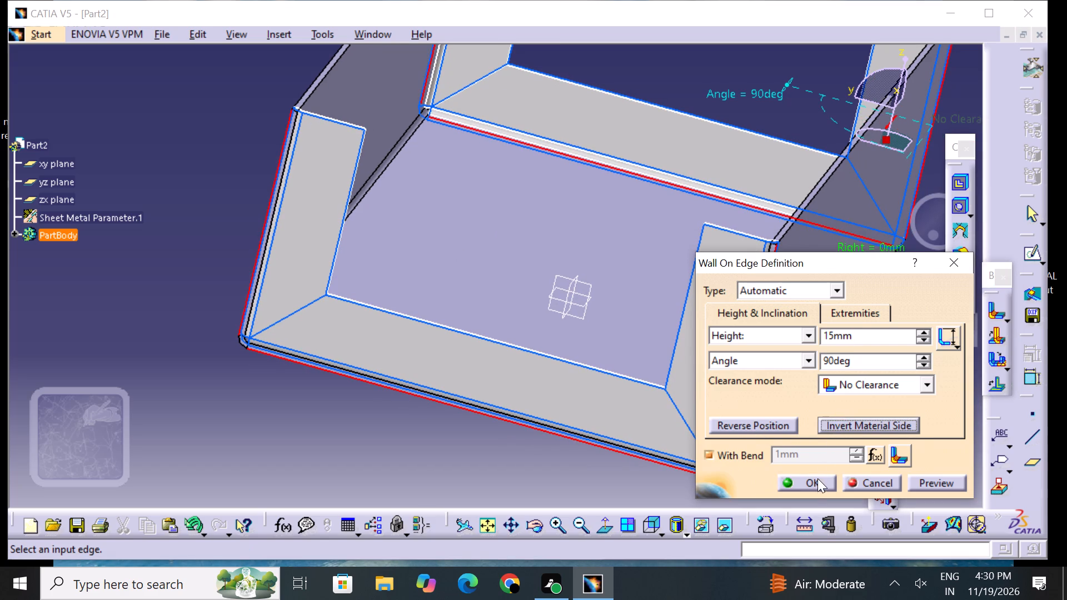
Set the gap value between adjoining flanges to 0.5 mm in the extremities settings.
click(841, 313)
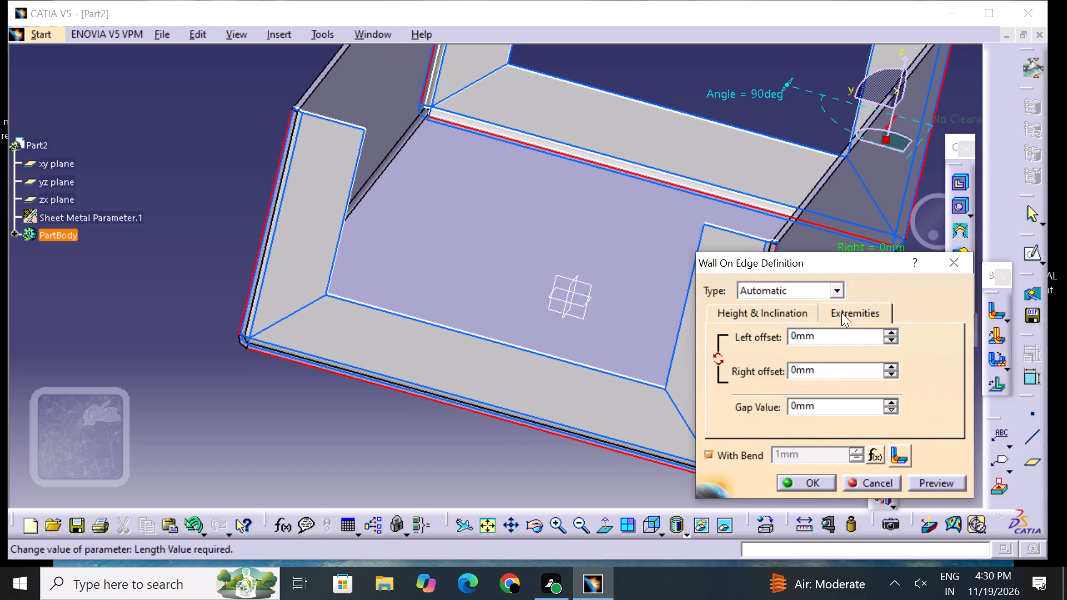
click(822, 408)
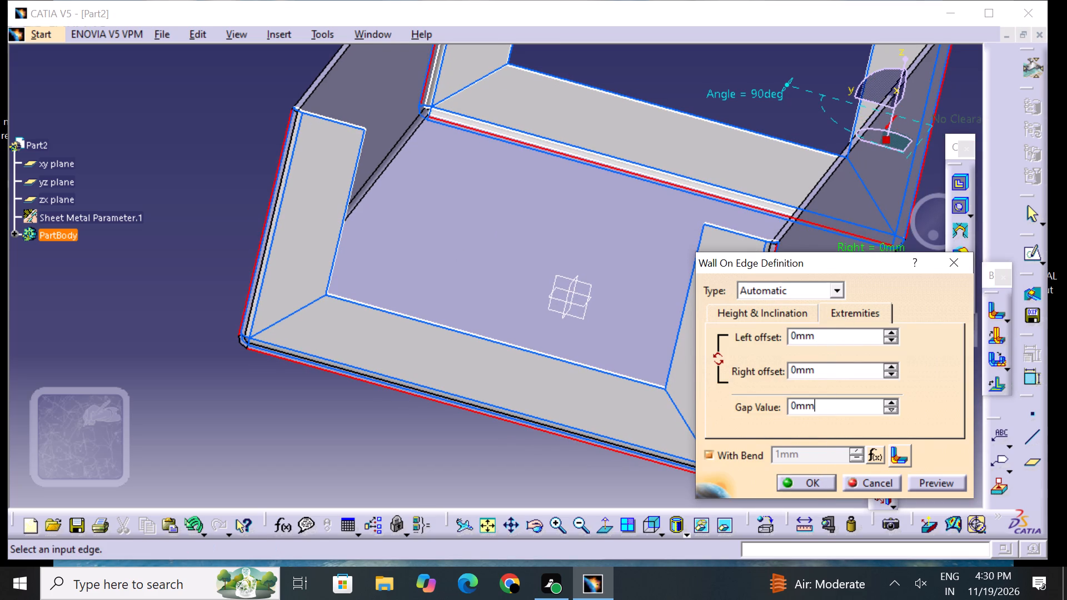
key(BackSpace)
key(BackSpace)
key(BackSpace)
key(BackSpace)
text(0.5)
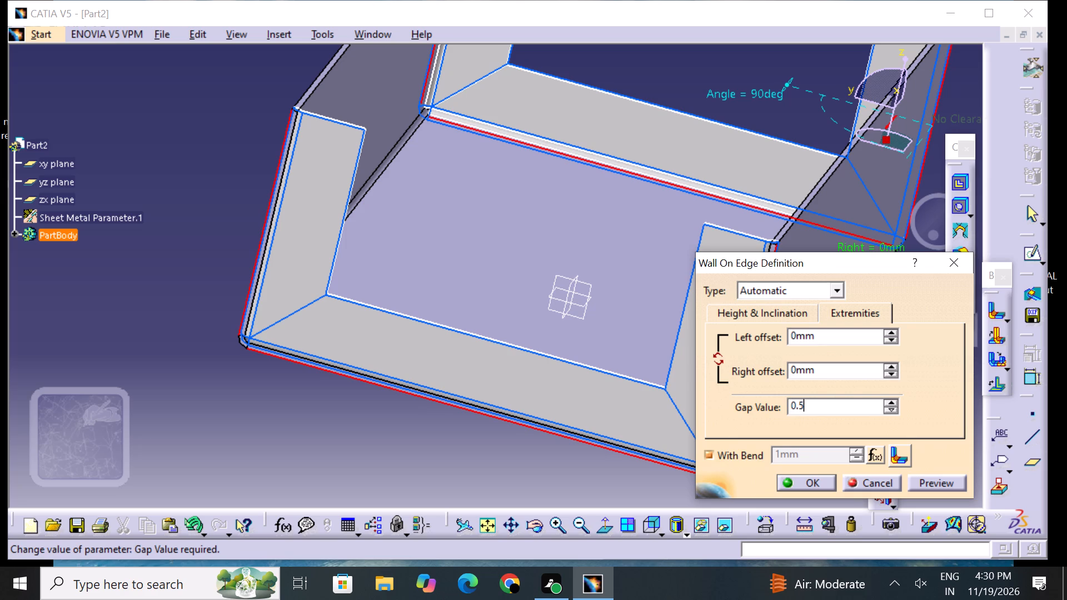
Compare both material sides in the preview, keep the inverted side and create the 15 mm end flanges.
click(747, 306)
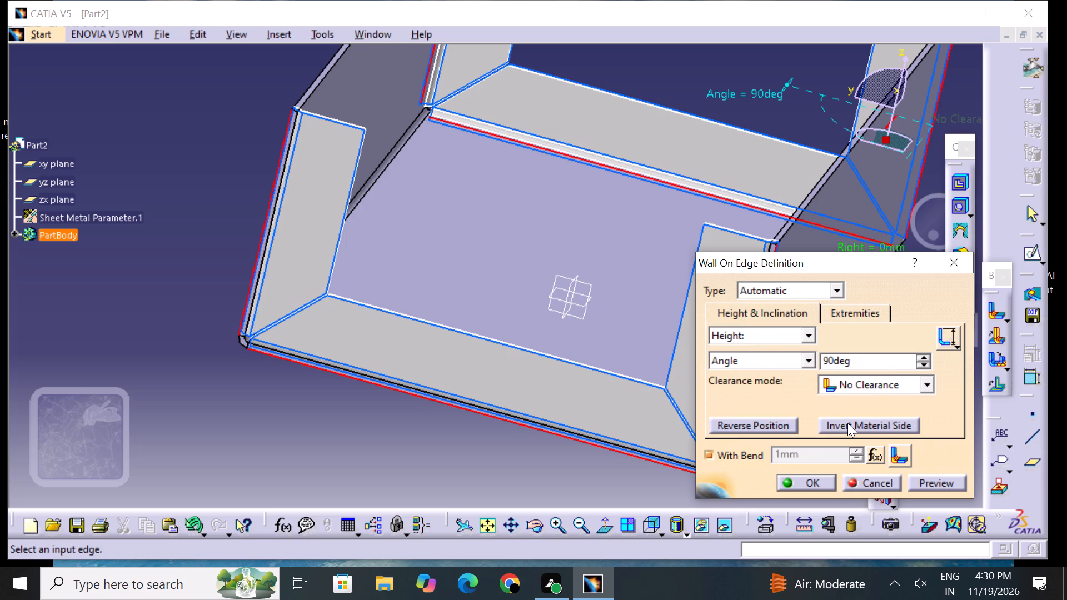
click(847, 423)
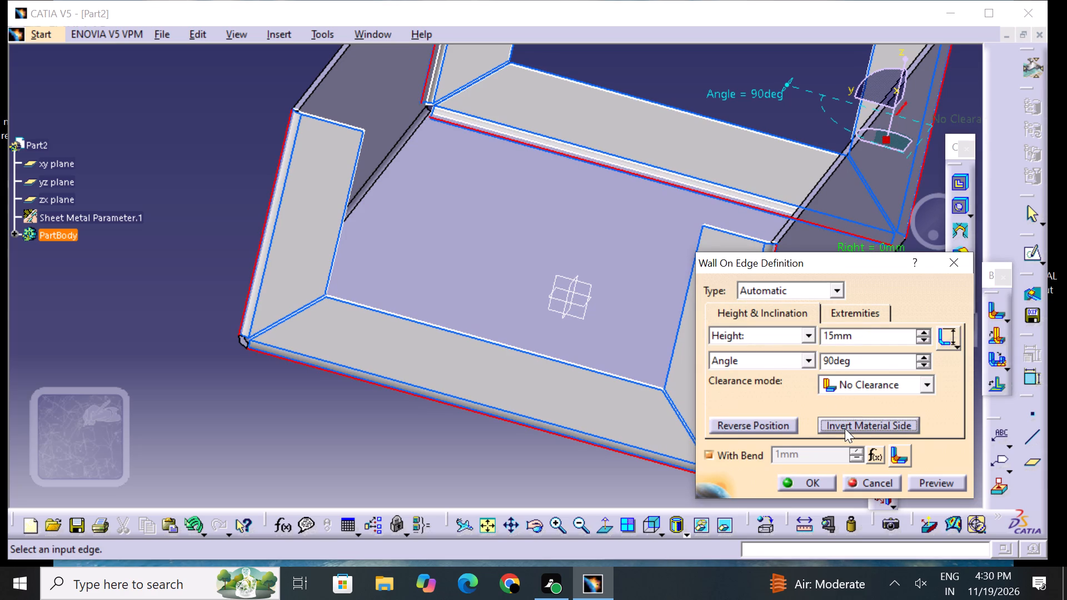
click(845, 428)
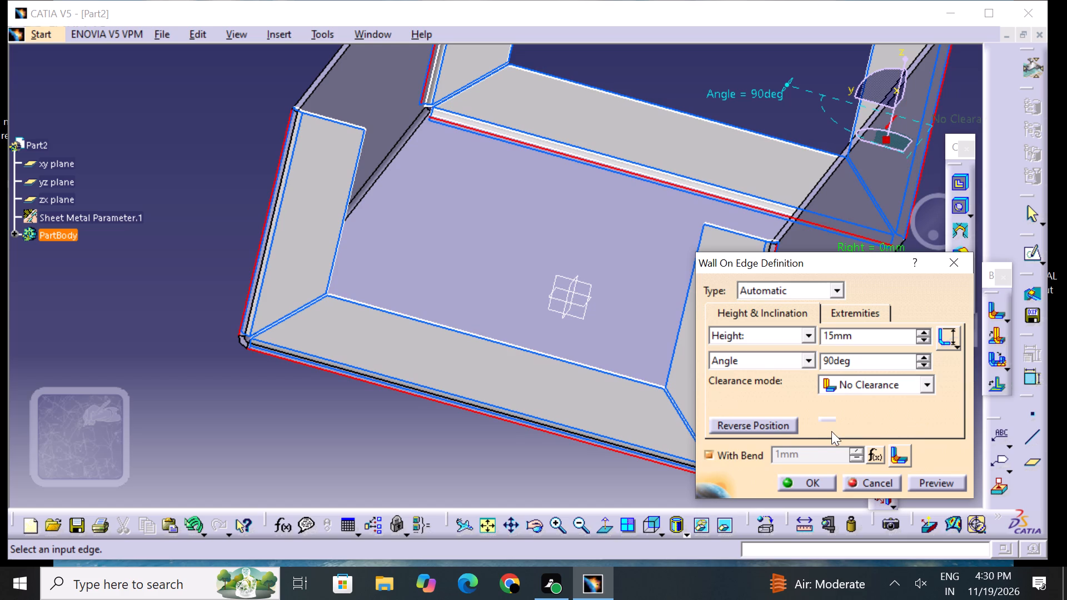
click(815, 478)
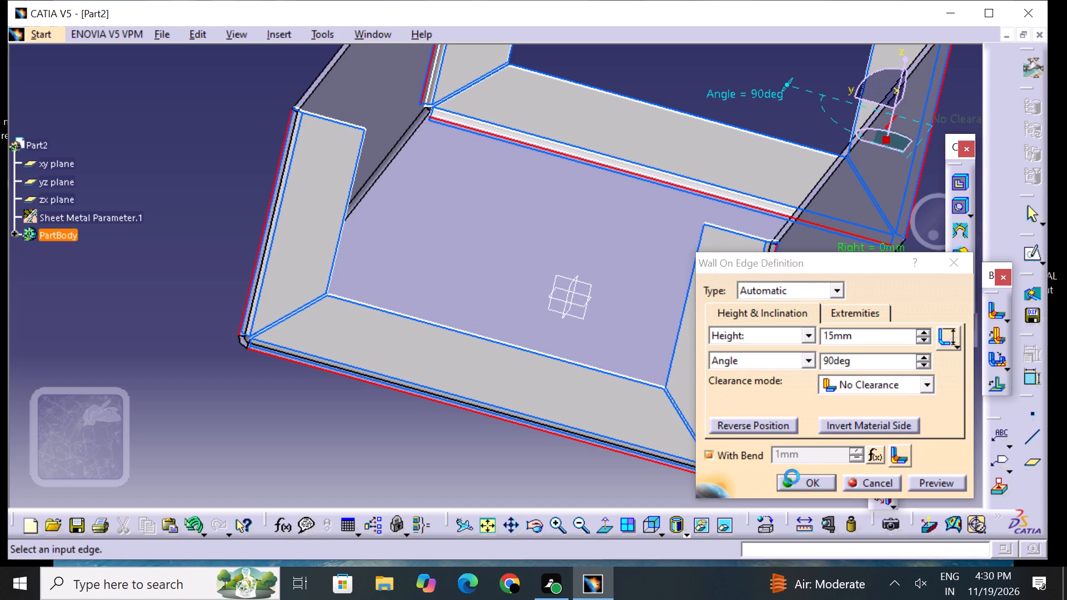
click(512, 453)
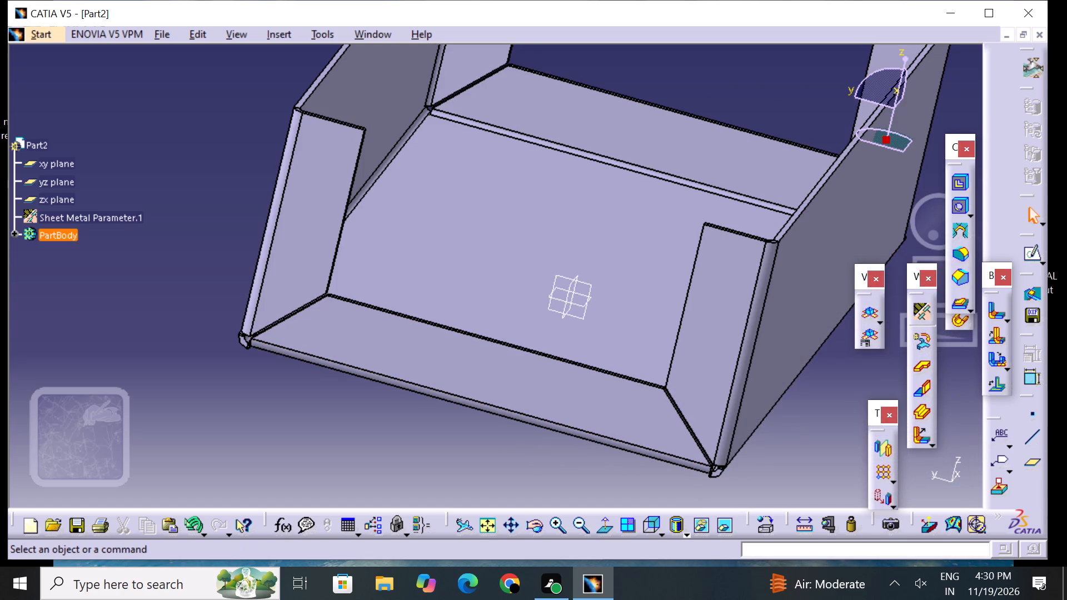
Inspect the end flanges and side walls from several angles and return the part to the isometric view.
middle_drag(390, 402, 291, 461)
right_drag(393, 402, 291, 461)
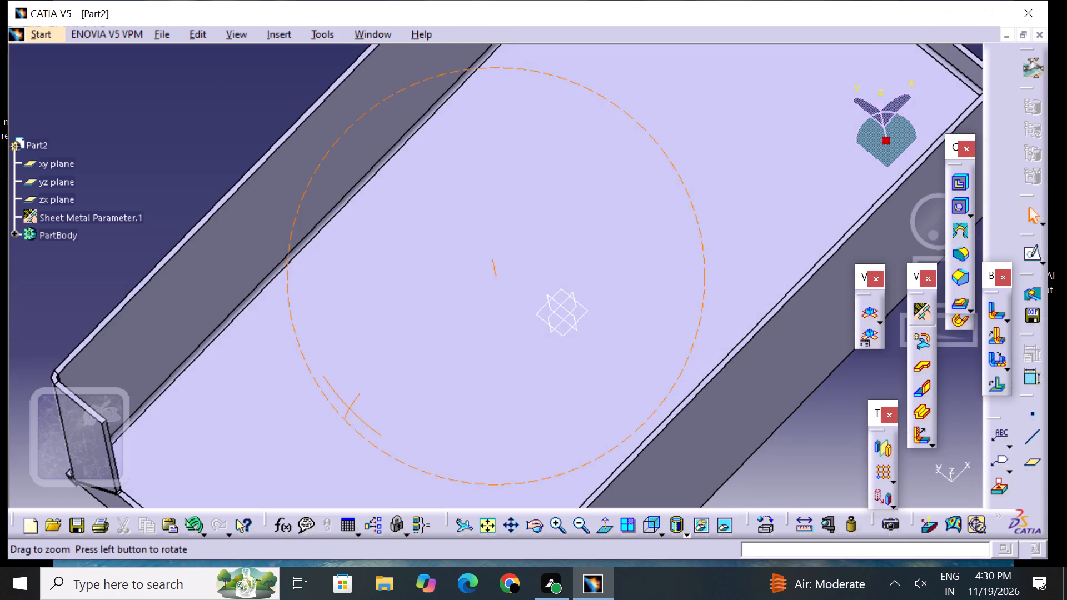
middle_drag(373, 382, 401, 468)
right_drag(373, 382, 401, 468)
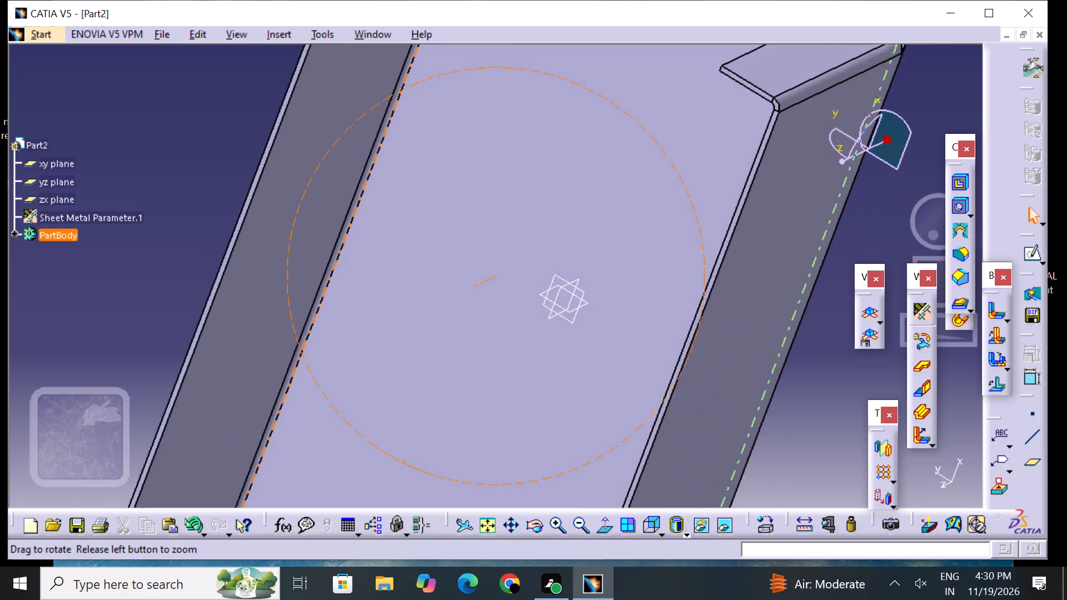
middle_drag(401, 468, 367, 377)
right_drag(401, 468, 367, 377)
middle_drag(452, 339, 597, 283)
middle_drag(594, 281, 435, 379)
right_drag(594, 281, 435, 379)
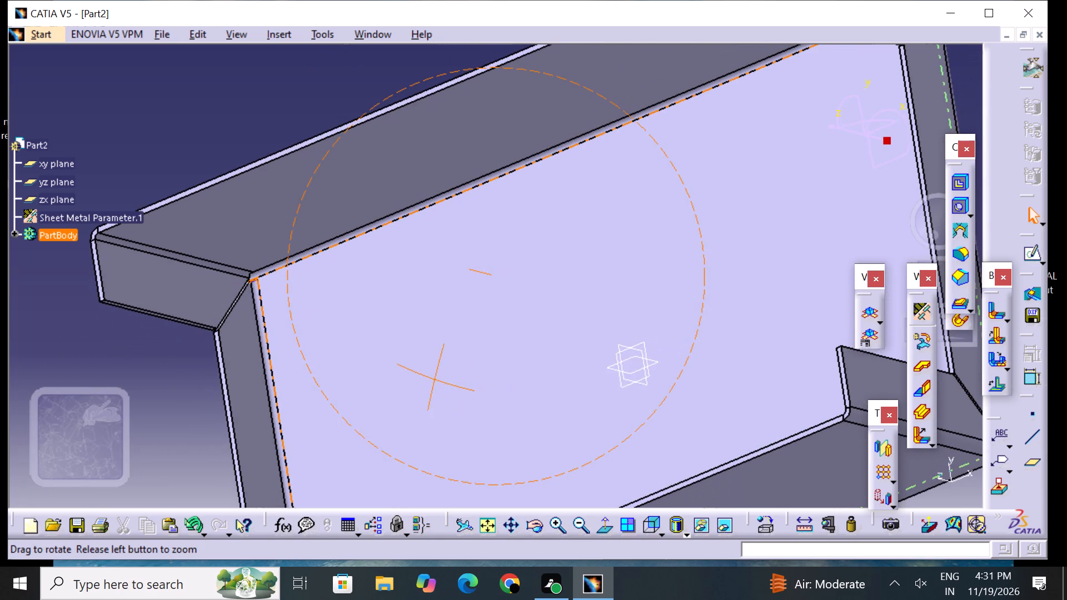
middle_drag(435, 379, 532, 162)
right_drag(435, 379, 515, 154)
middle_drag(655, 161, 672, 313)
right_drag(657, 180, 672, 314)
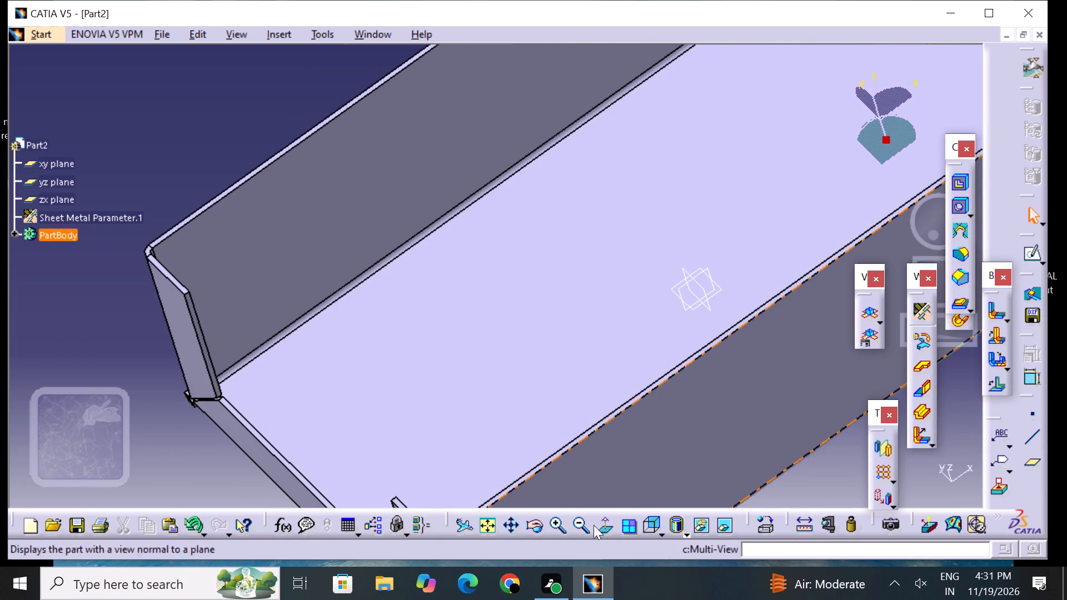
click(589, 525)
click(578, 521)
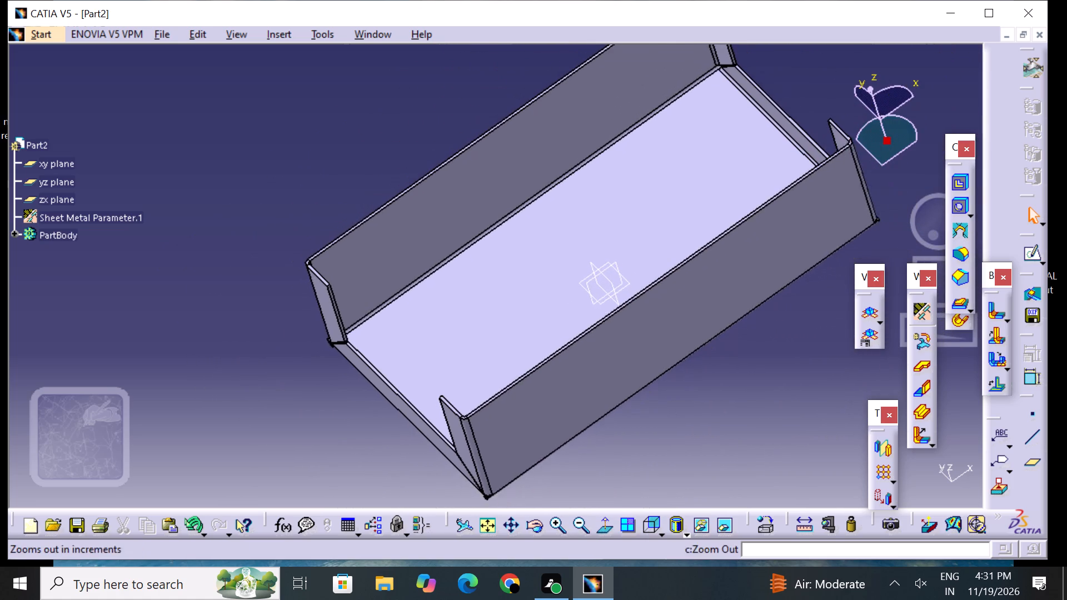
middle_drag(506, 398, 493, 268)
right_drag(506, 398, 493, 259)
middle_drag(462, 212, 393, 335)
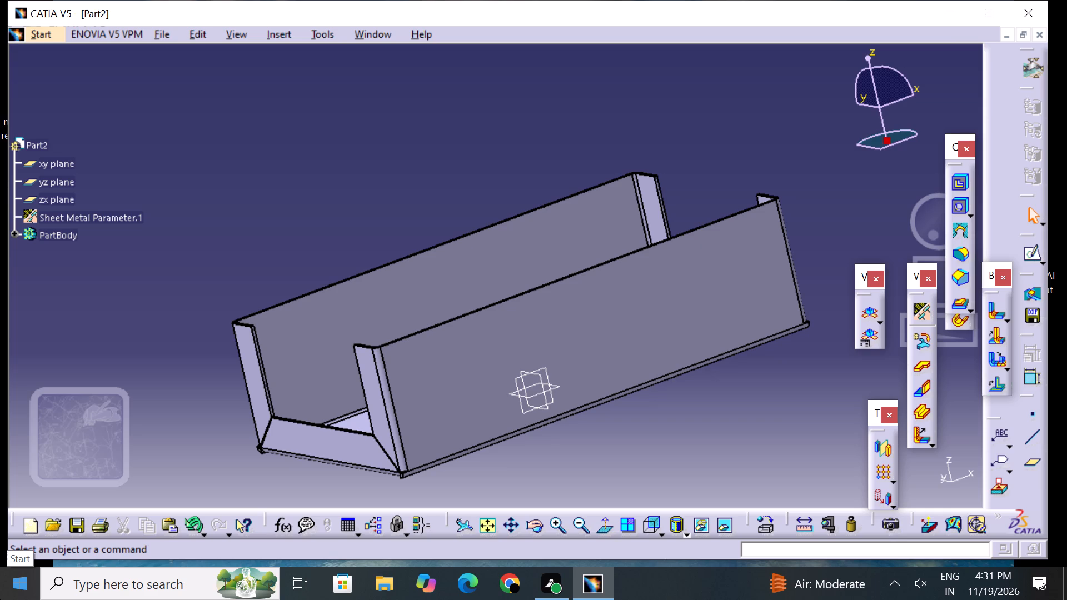
click(660, 538)
click(677, 390)
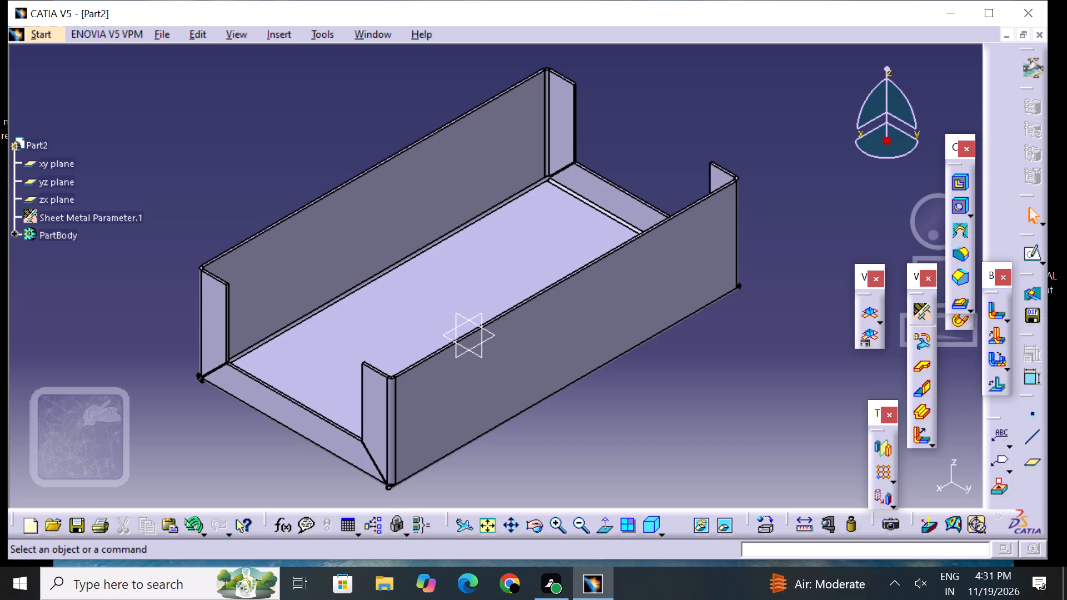
Examine closely the lower corner where the base and side wall bends meet at the near end.
middle_drag(602, 416, 666, 323)
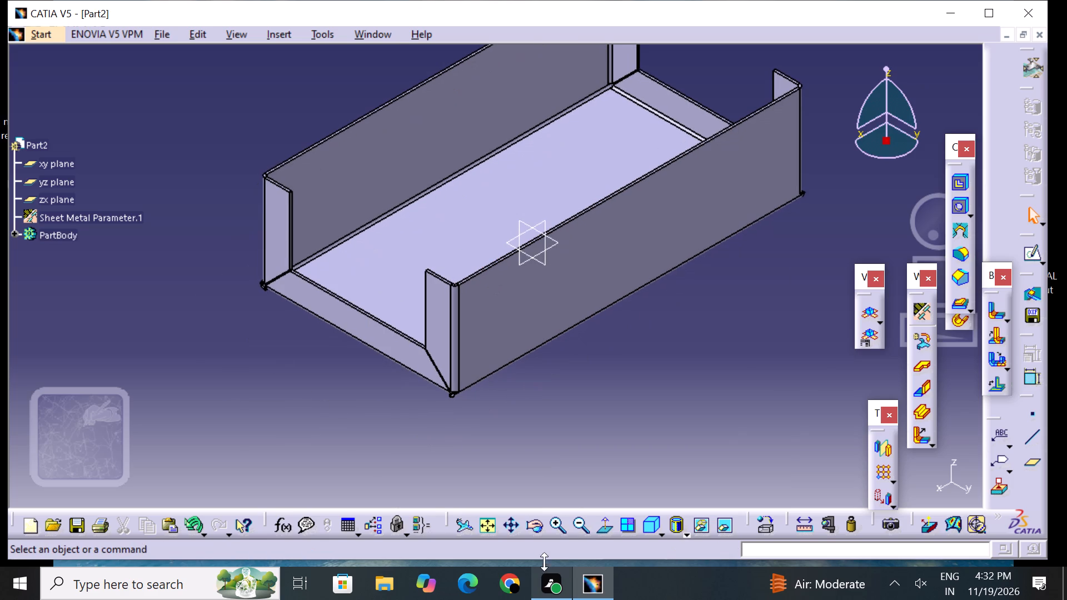
triple_click(561, 536)
middle_drag(517, 411, 520, 397)
right_drag(517, 411, 520, 397)
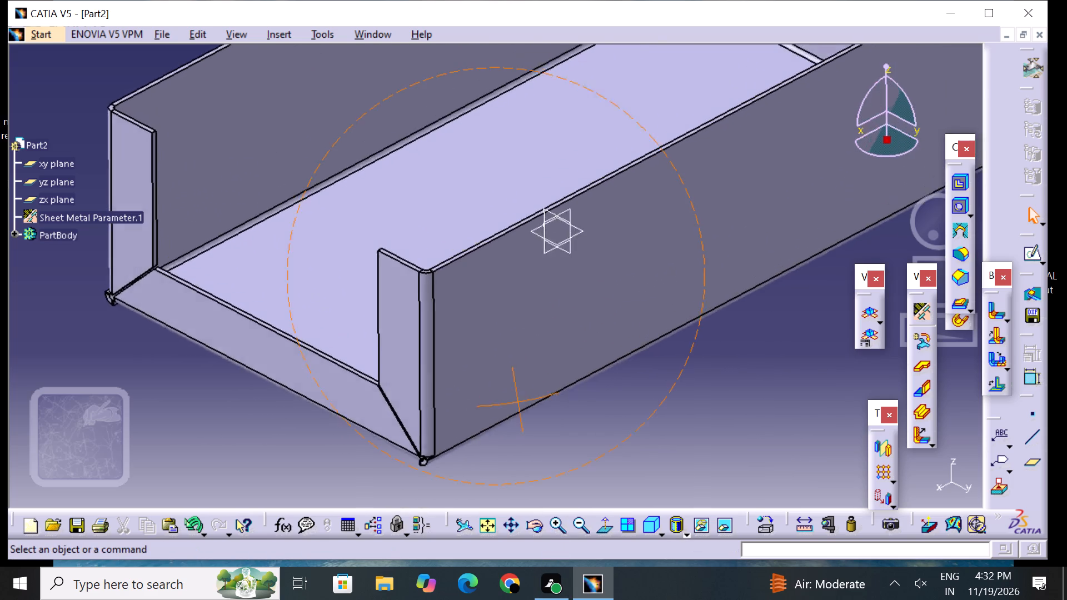
middle_drag(520, 397, 552, 301)
right_drag(520, 397, 552, 301)
triple_click(557, 526)
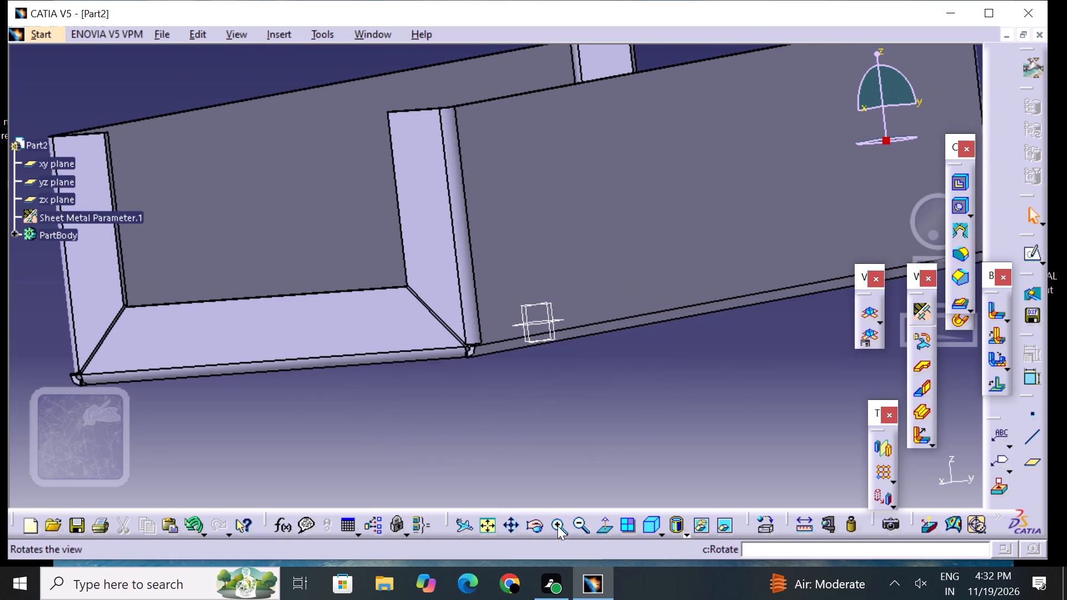
triple_click(557, 526)
triple_click(558, 526)
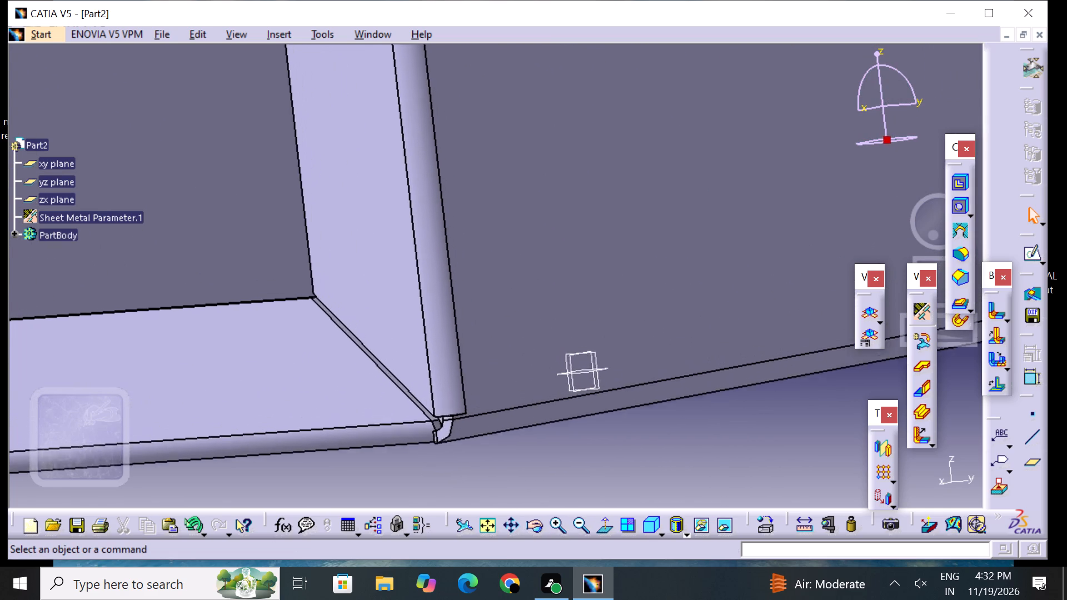
middle_drag(482, 452, 572, 308)
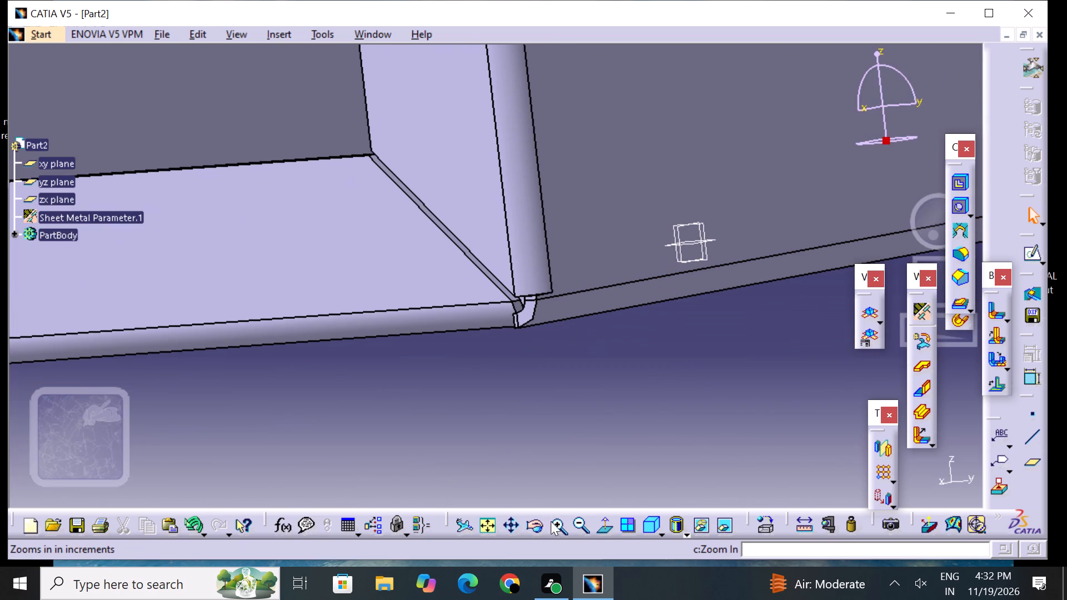
triple_click(551, 521)
middle_drag(500, 389, 500, 388)
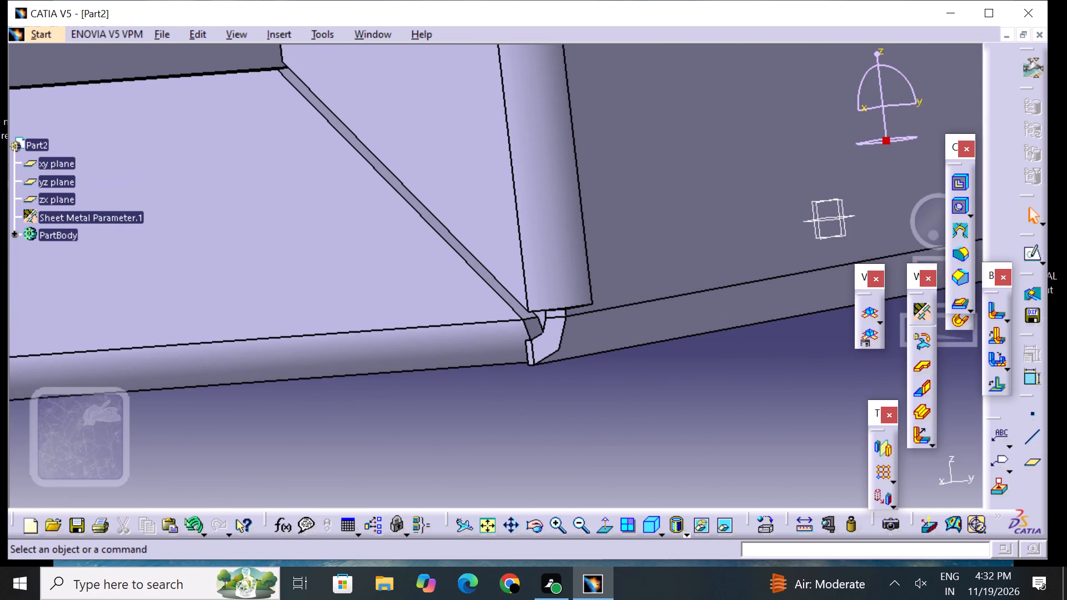
middle_drag(500, 388, 560, 323)
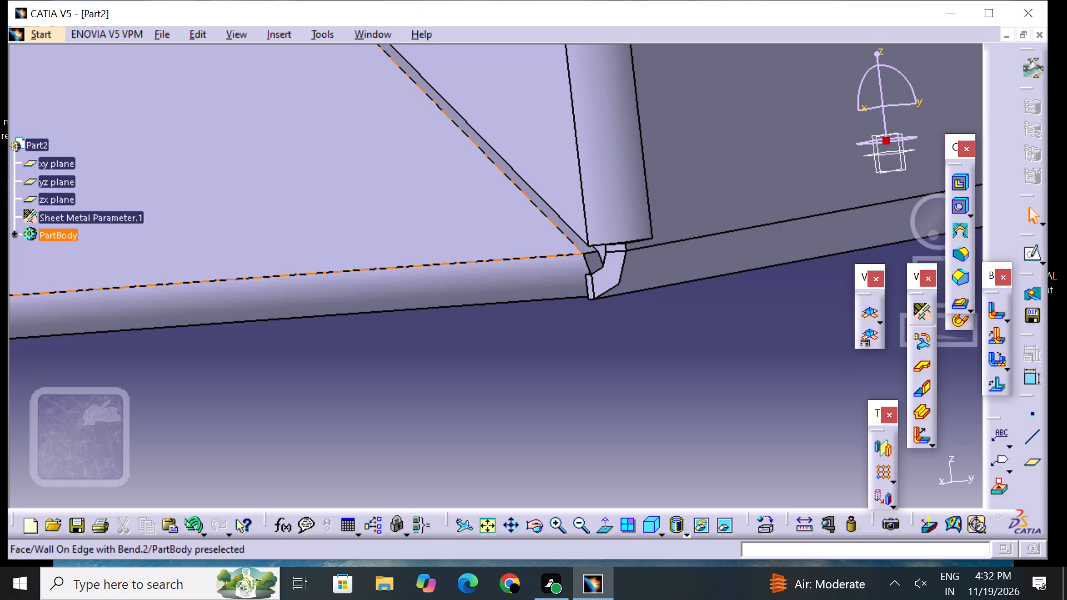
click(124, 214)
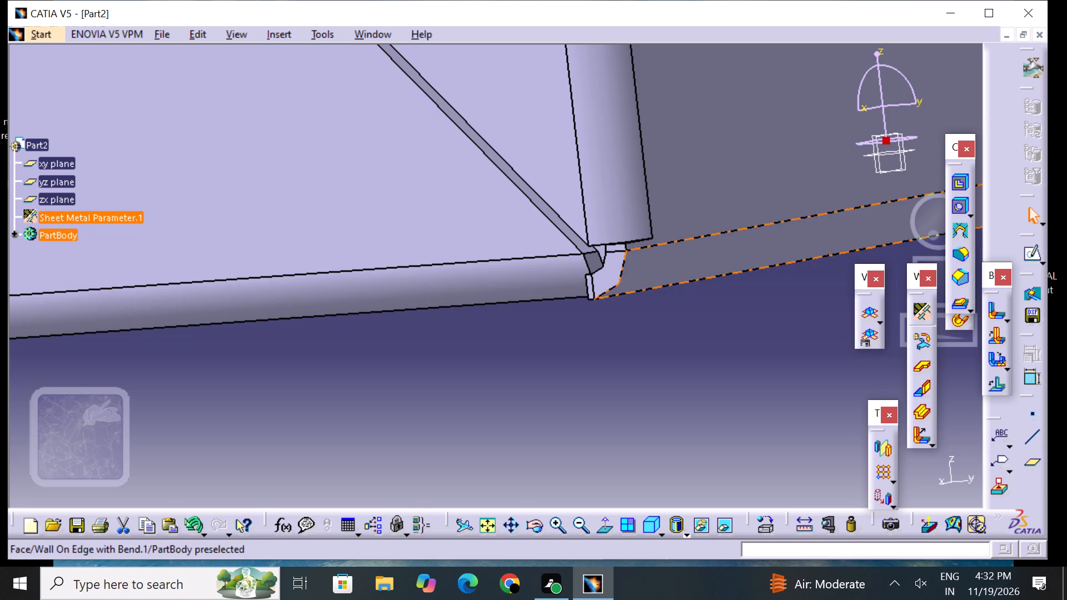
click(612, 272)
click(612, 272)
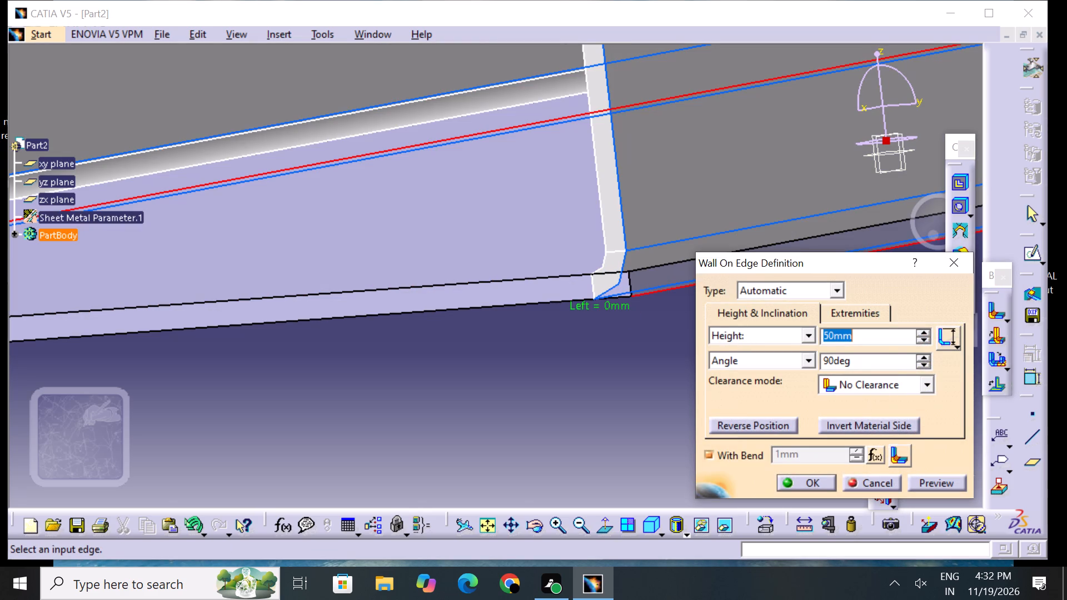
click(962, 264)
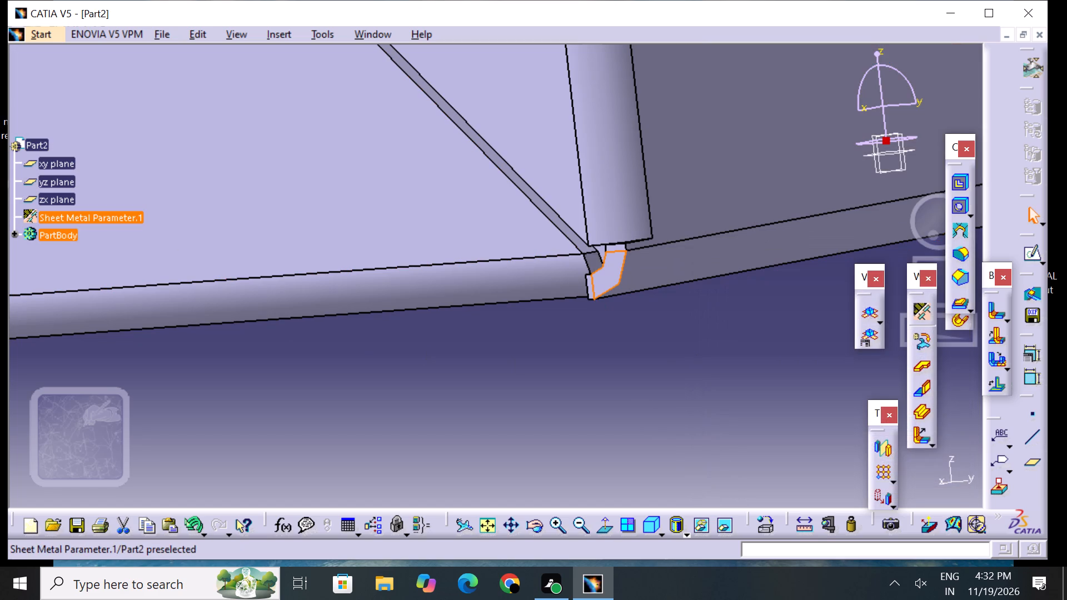
Change the bend extremities in the part's sheet metal parameters to Linear.
double_click(116, 215)
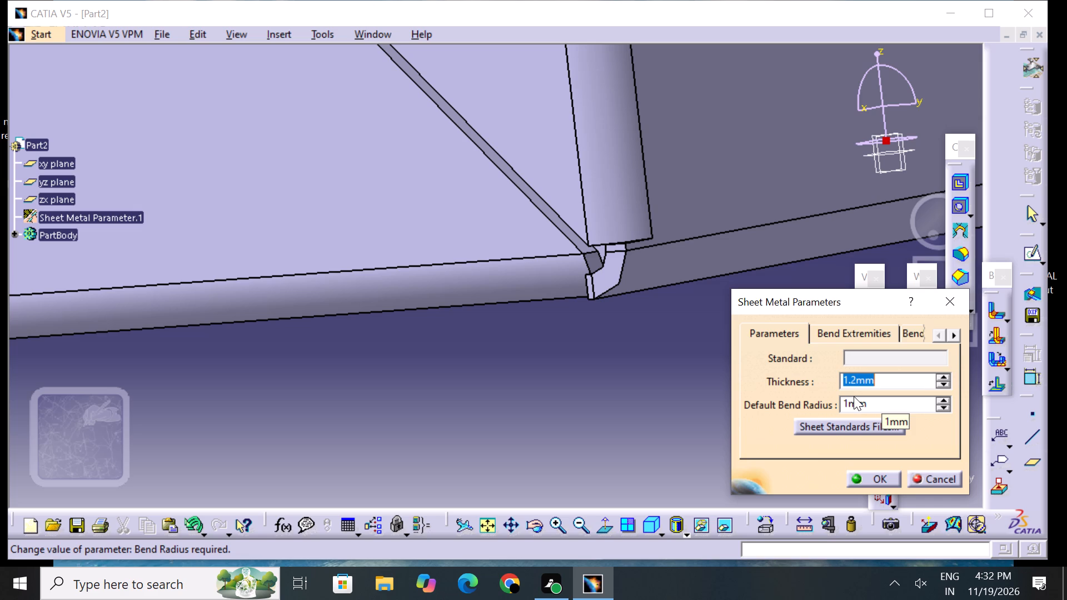
click(864, 329)
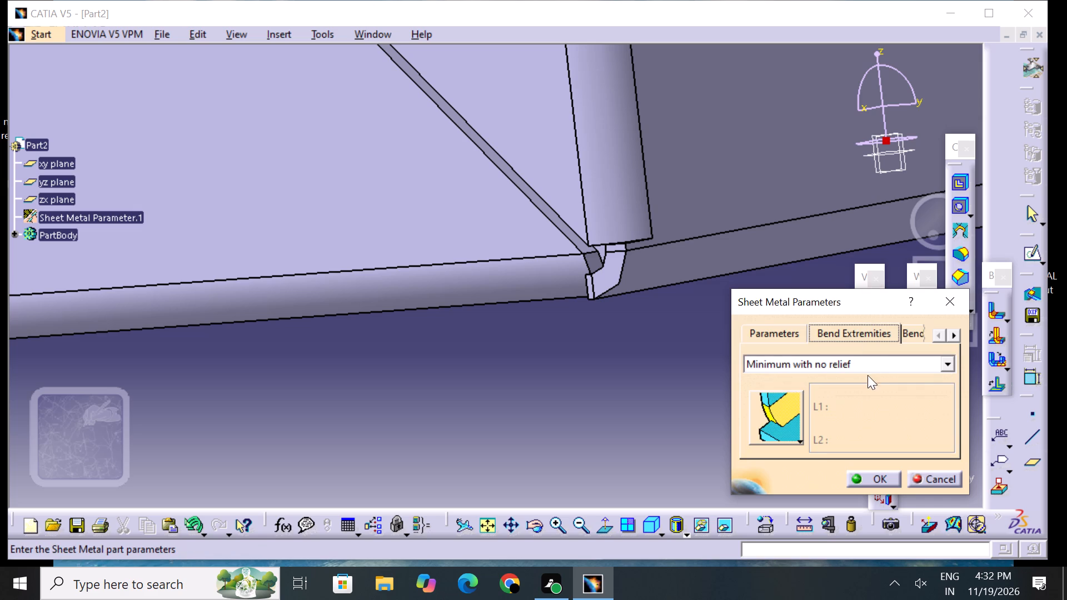
click(854, 367)
click(795, 417)
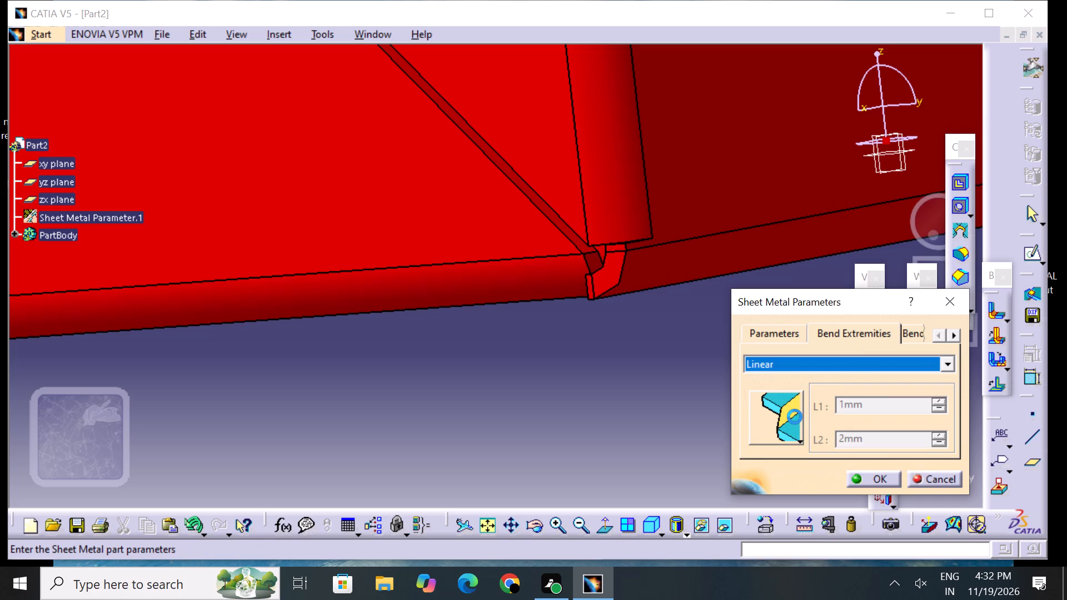
click(874, 478)
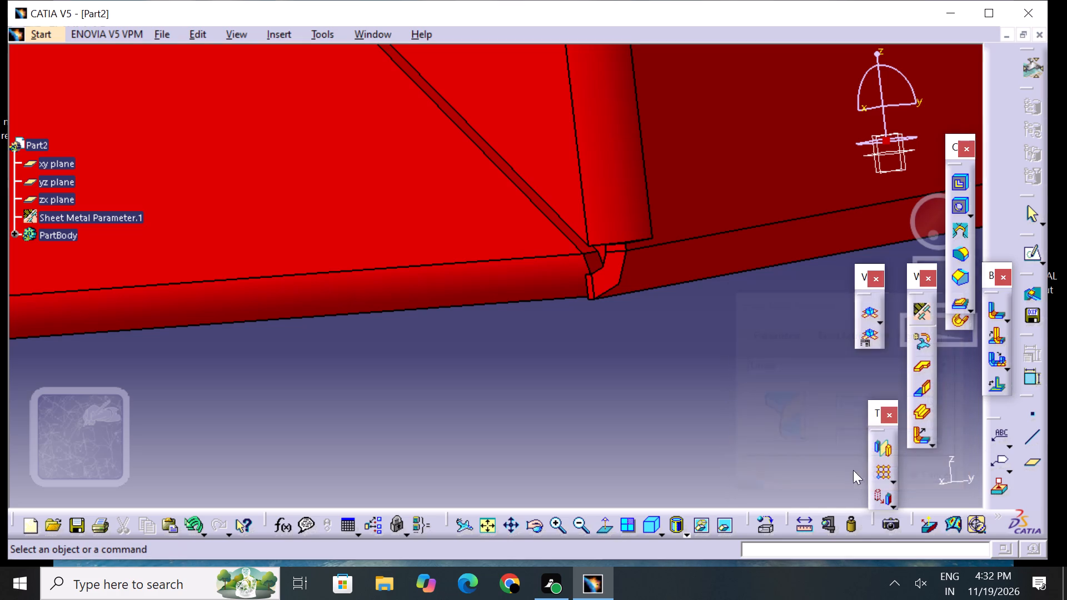
click(752, 421)
Examine the bend corners and flanges around the part from several angles after the bend extremity change.
middle_drag(584, 330, 772, 303)
right_drag(599, 326, 772, 303)
middle_drag(772, 303, 773, 303)
click(587, 530)
triple_click(585, 528)
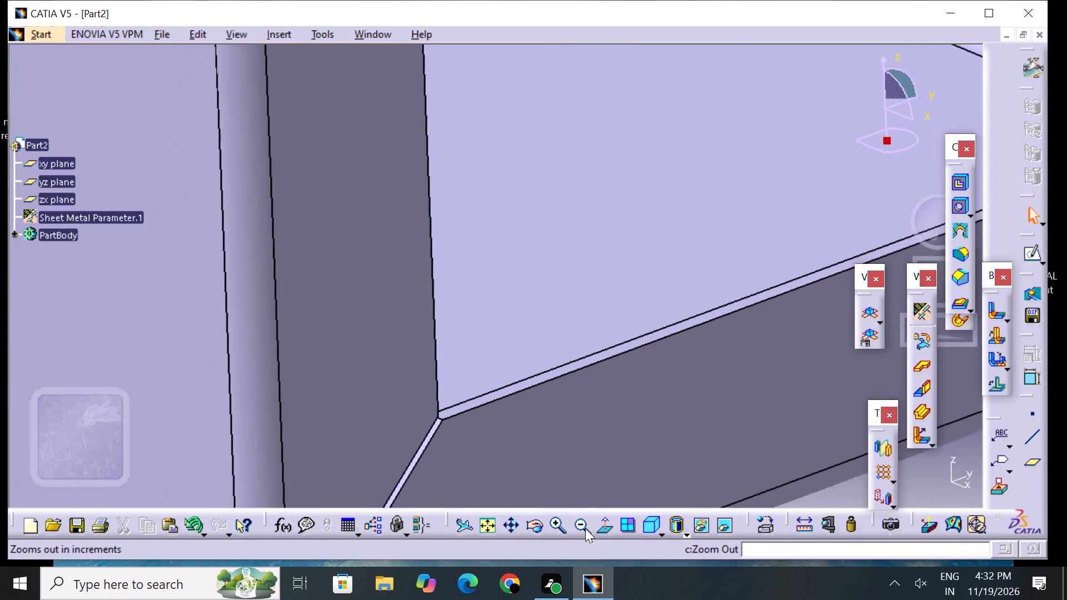
triple_click(585, 528)
click(585, 528)
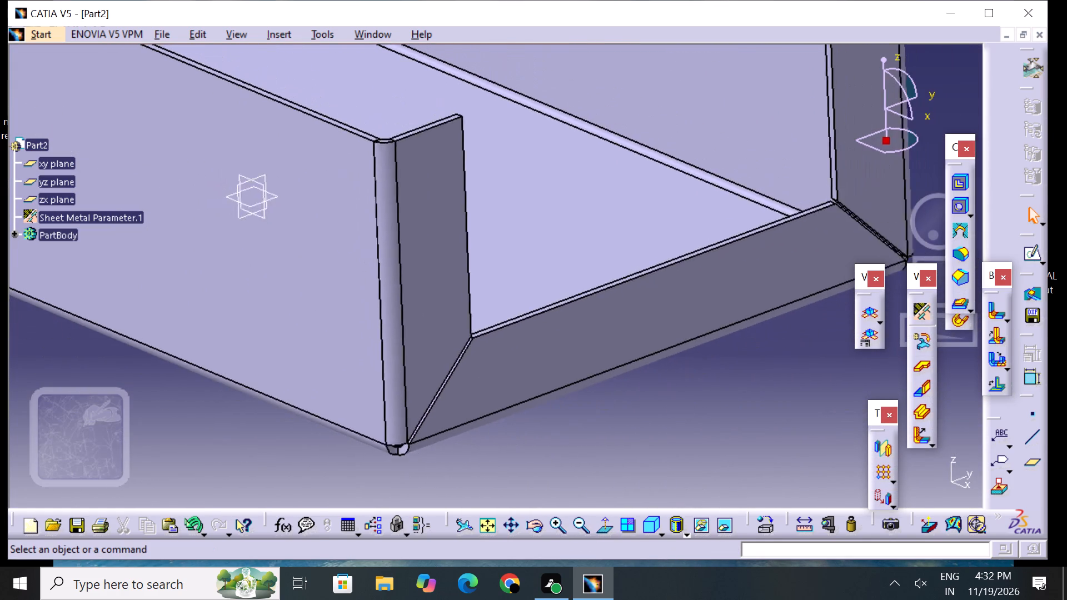
middle_drag(536, 396, 675, 356)
right_drag(557, 399, 675, 357)
scroll(667, 420, up, 1)
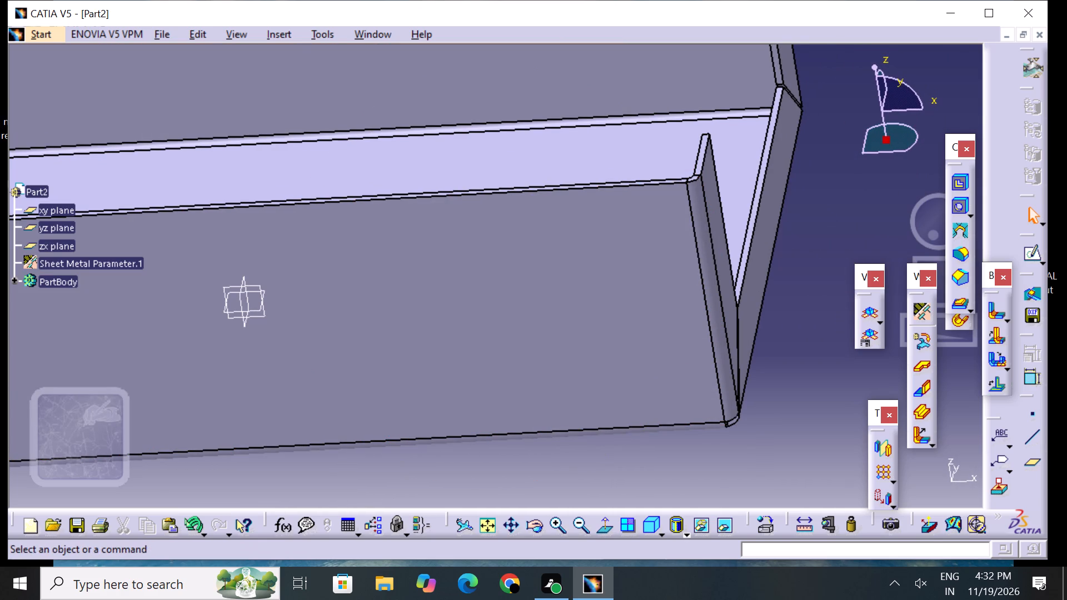
double_click(585, 520)
middle_drag(434, 321, 610, 319)
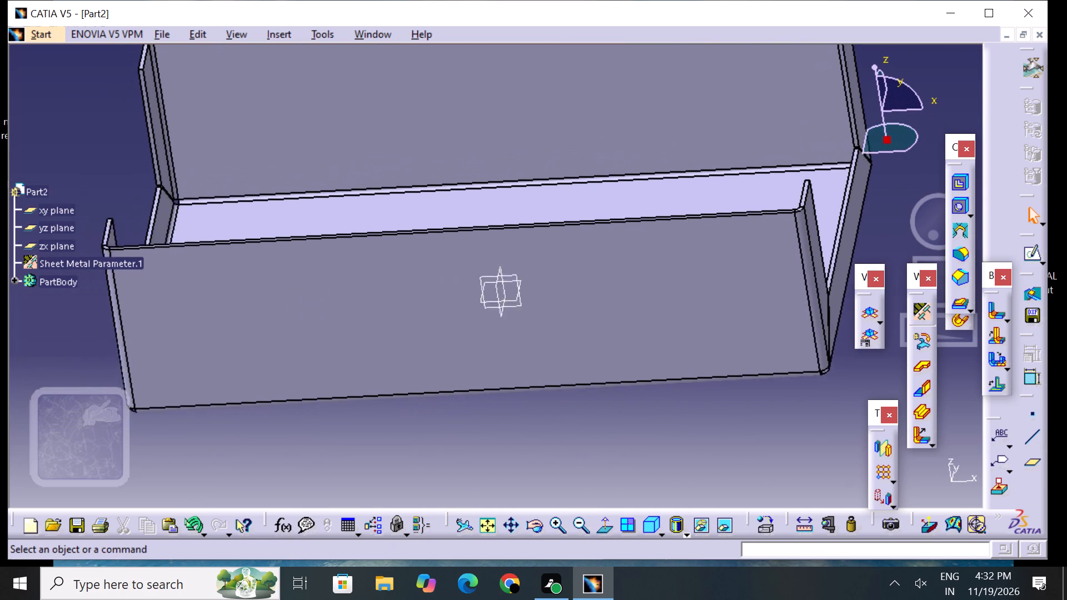
middle_drag(610, 319, 630, 313)
middle_drag(388, 371, 573, 301)
right_drag(406, 371, 573, 301)
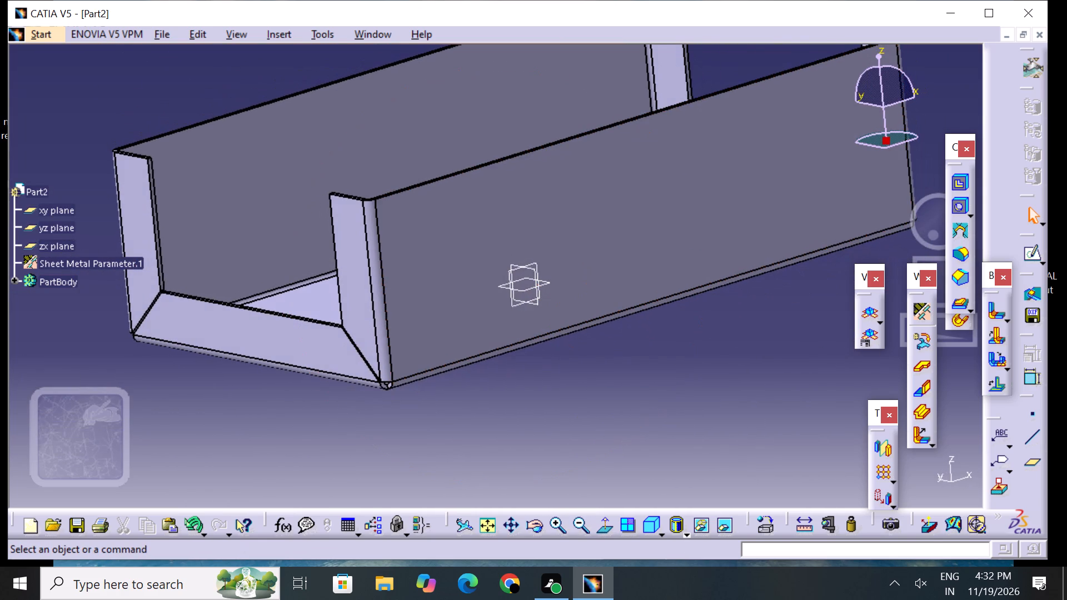
middle_drag(557, 390, 564, 422)
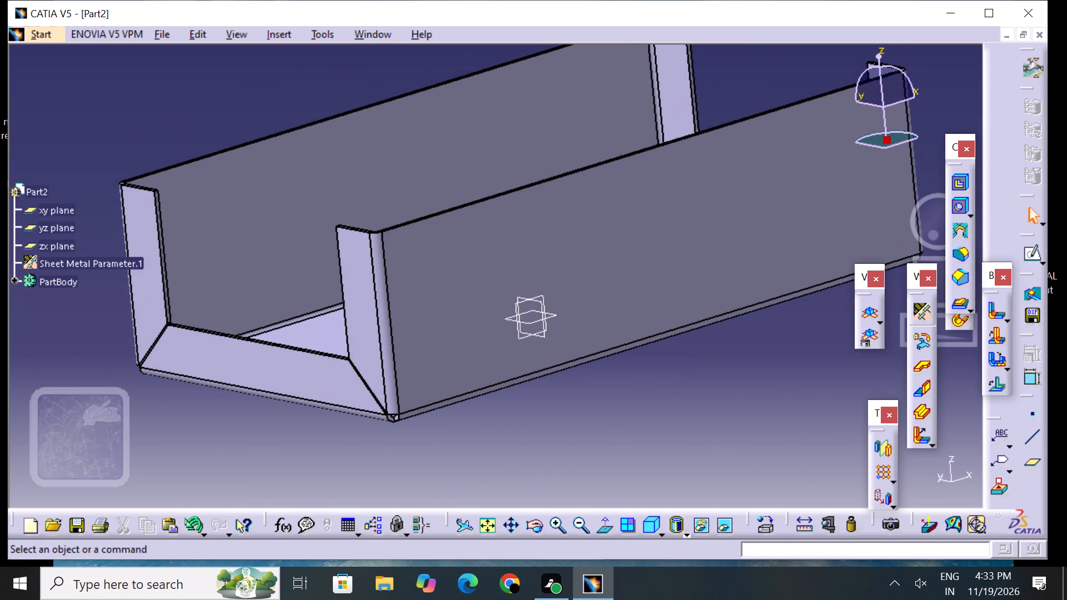
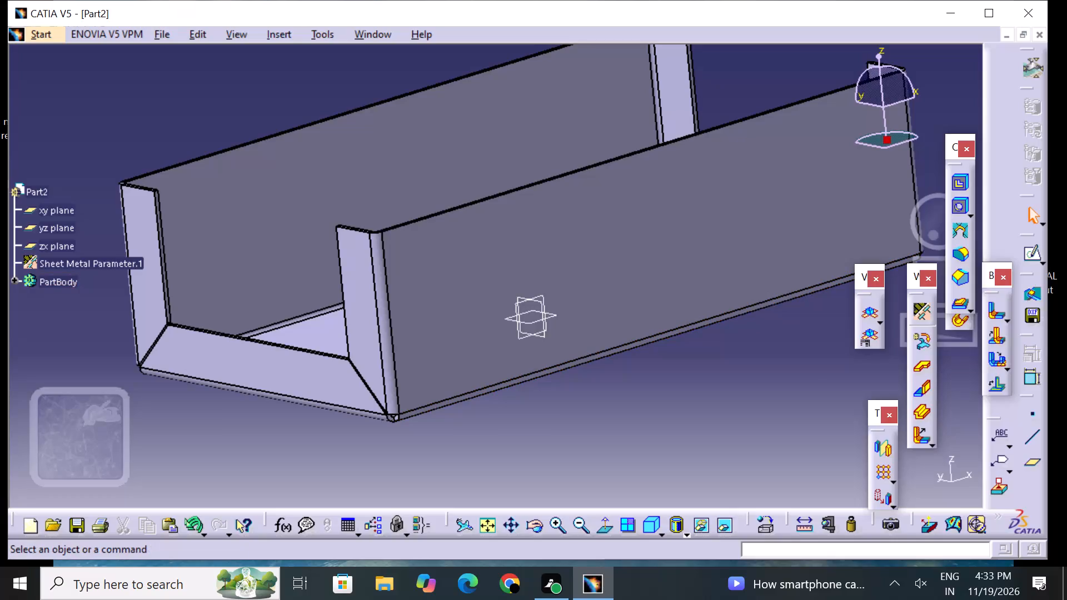
Start a sheet metal cutout and open a new profile sketch on the outer underside face of the base.
middle_drag(696, 391, 670, 299)
right_drag(696, 391, 670, 299)
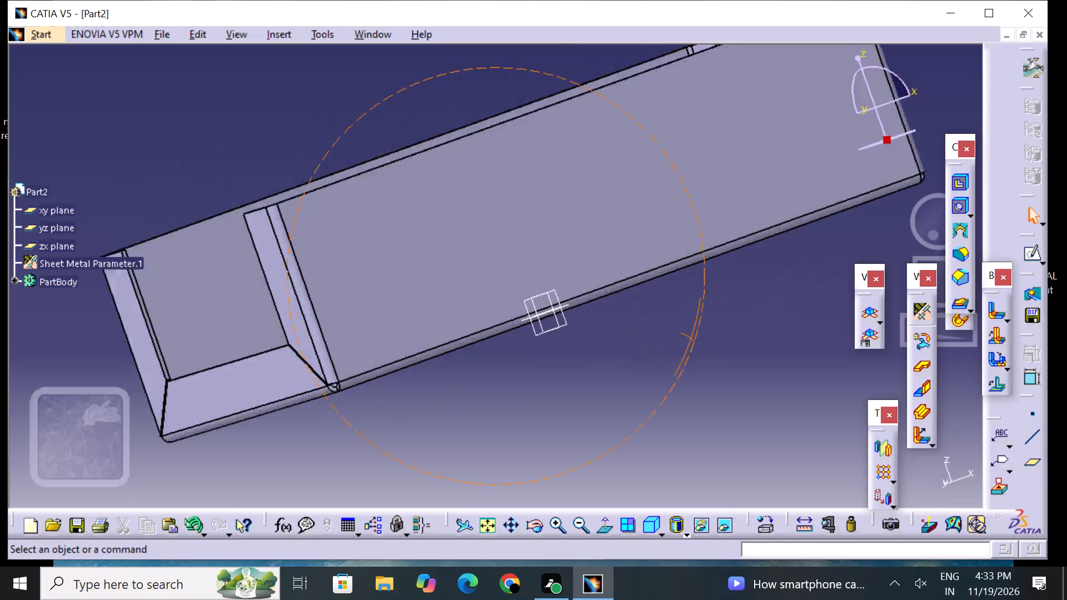
middle_drag(670, 299, 685, 0)
right_drag(670, 299, 685, 0)
middle_drag(763, 140, 527, 236)
right_drag(761, 149, 527, 236)
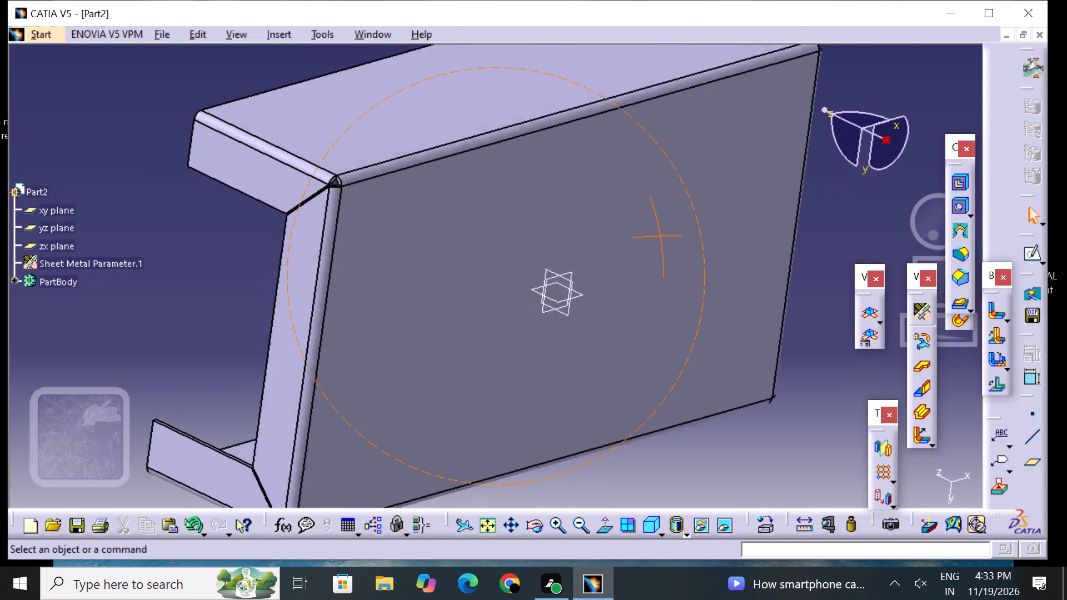
middle_drag(527, 236, 510, 228)
right_drag(527, 236, 510, 228)
drag(535, 231, 540, 231)
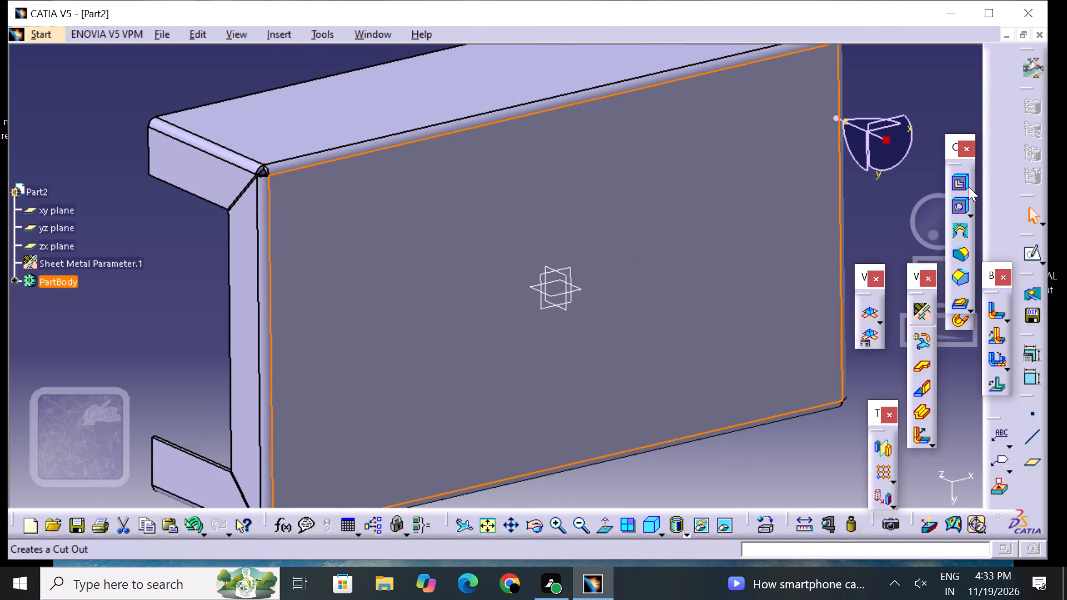
click(971, 187)
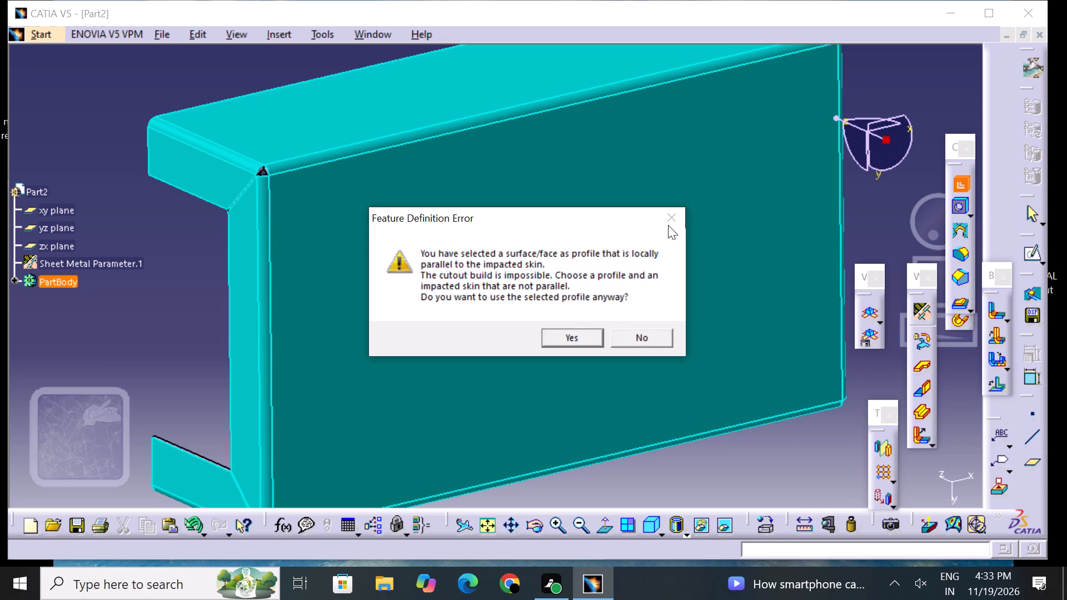
click(572, 327)
click(572, 341)
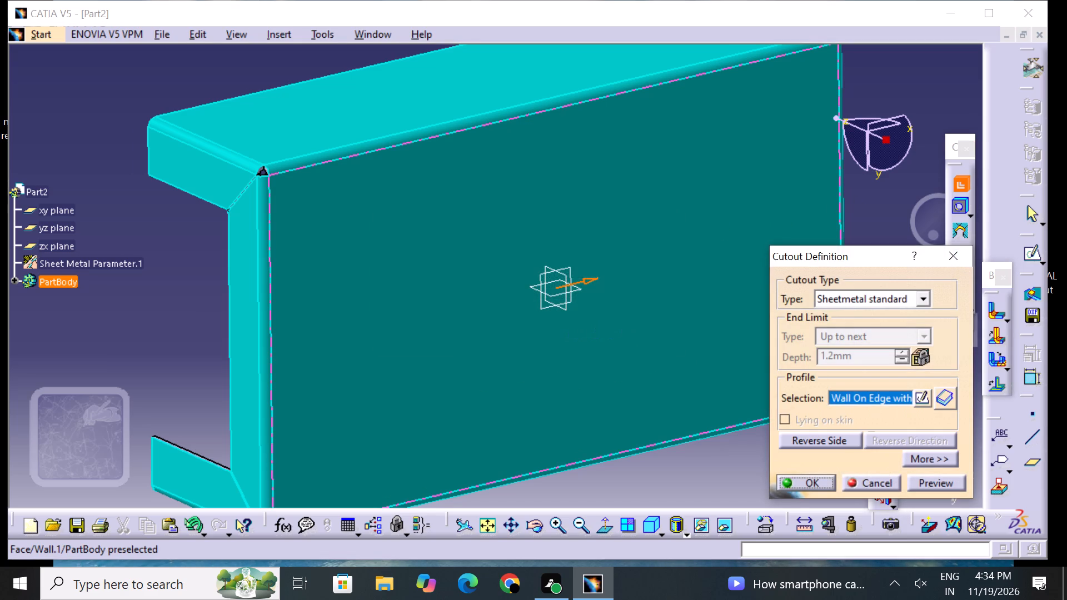
click(855, 394)
click(855, 394)
right_click(854, 396)
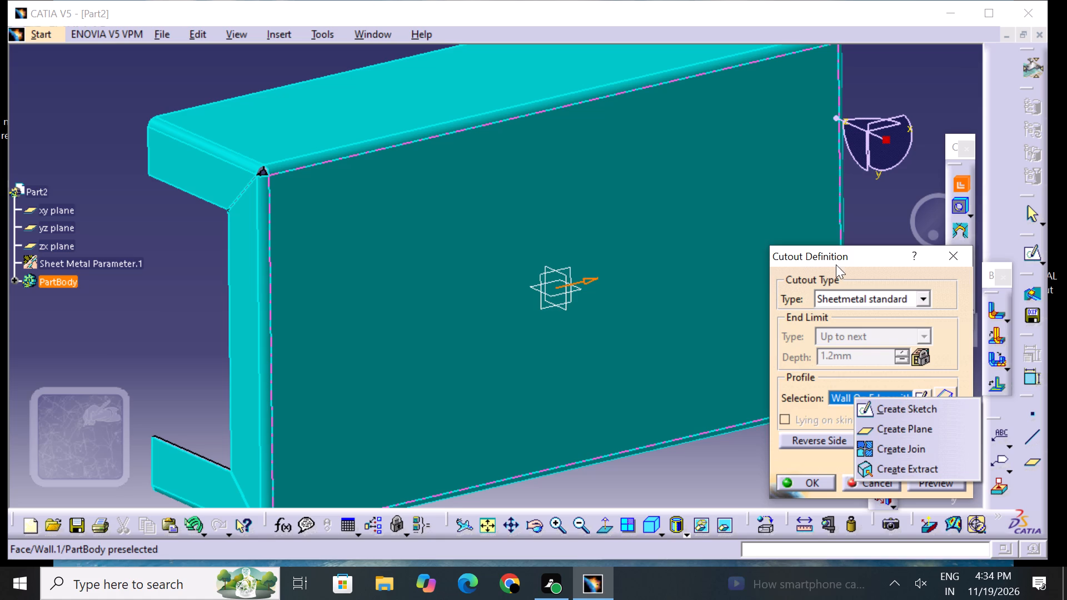
click(868, 342)
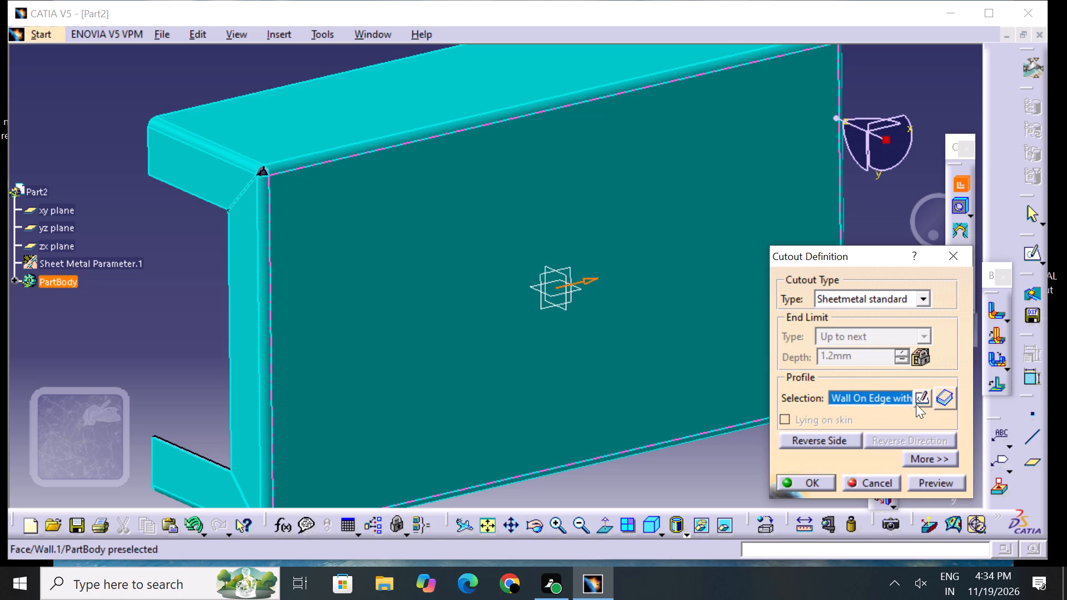
click(923, 396)
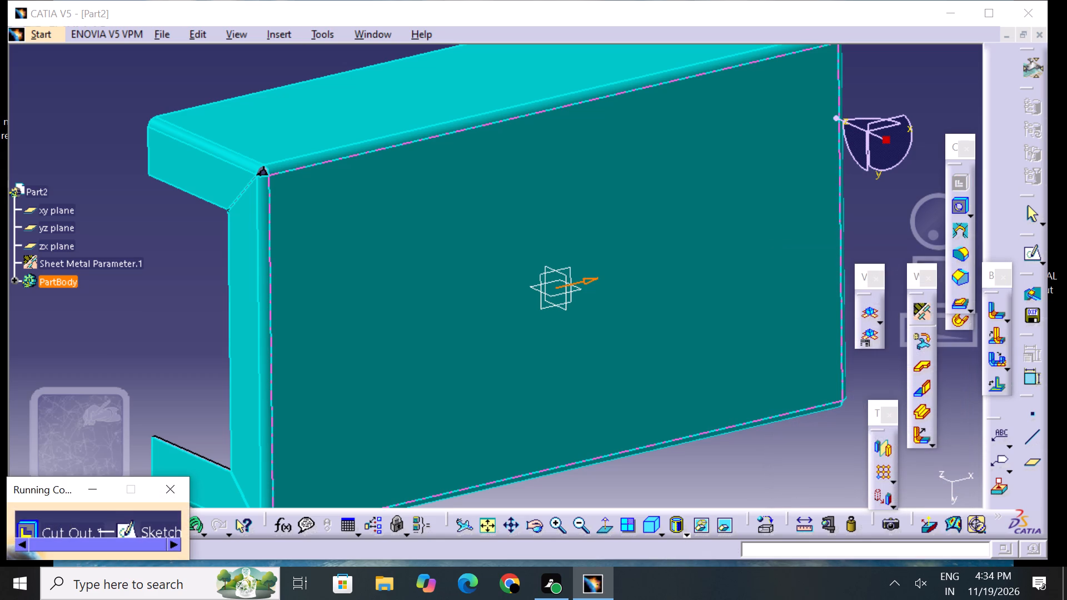
click(726, 284)
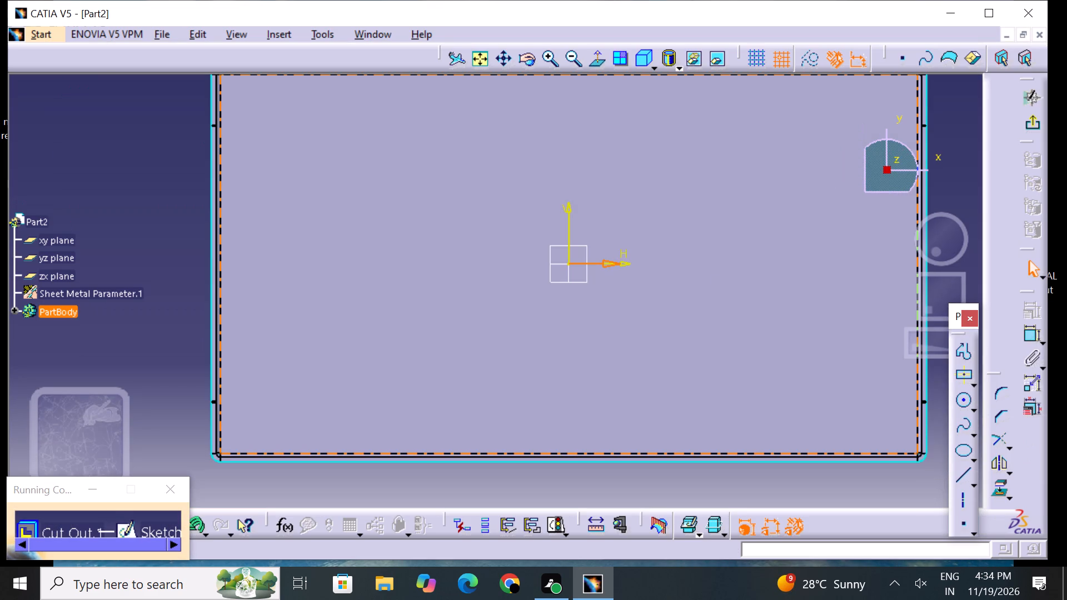
Sketch a rectangle about 30 mm wide and 60 mm high on the base, to the negative H side of the origin.
middle_drag(687, 260, 632, 304)
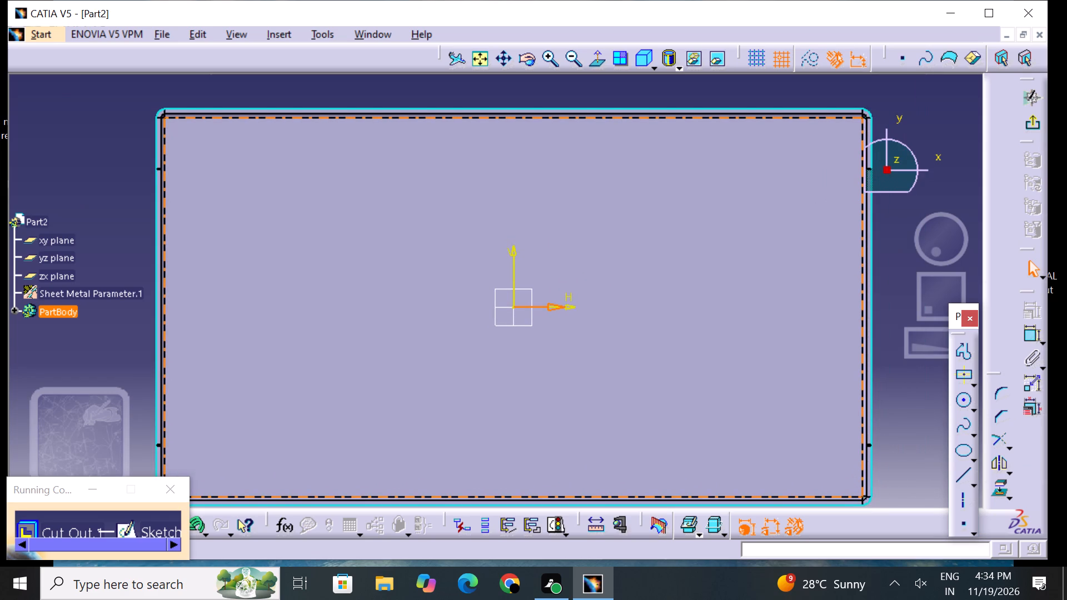
middle_drag(684, 260, 688, 232)
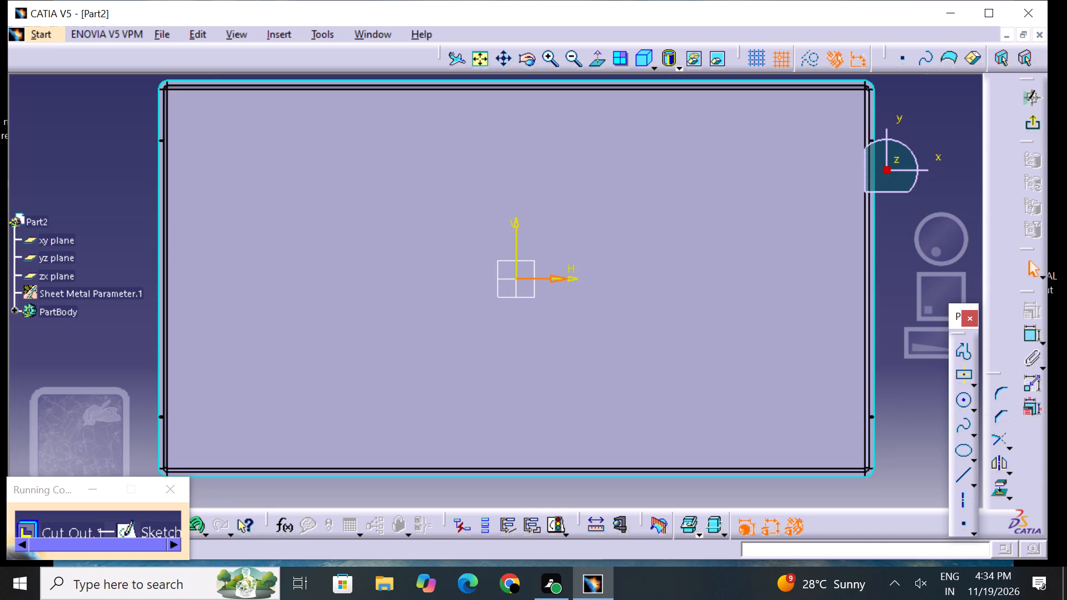
click(956, 372)
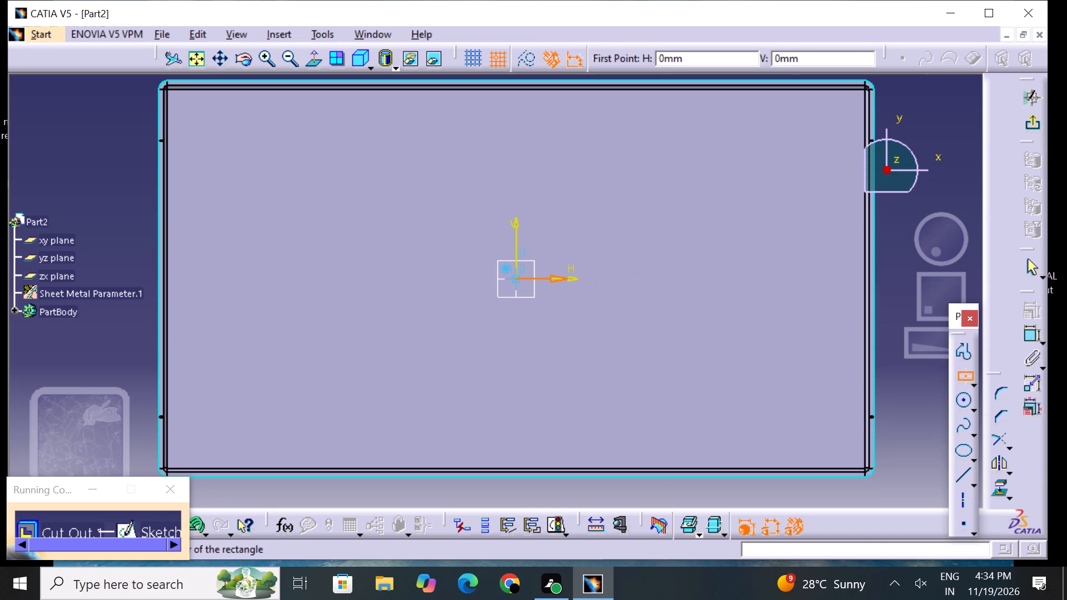
click(961, 377)
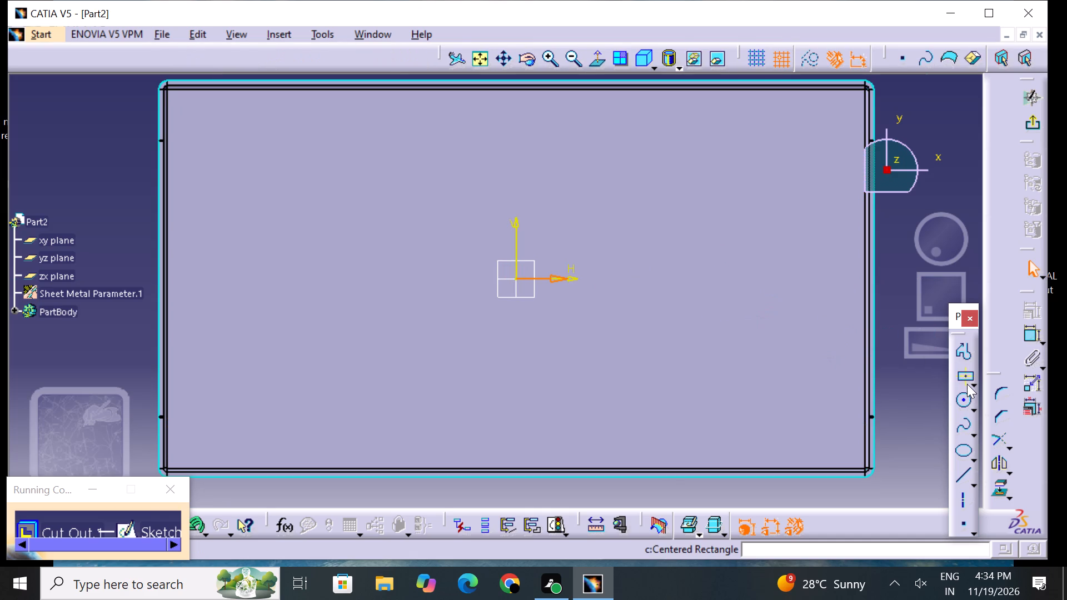
click(974, 383)
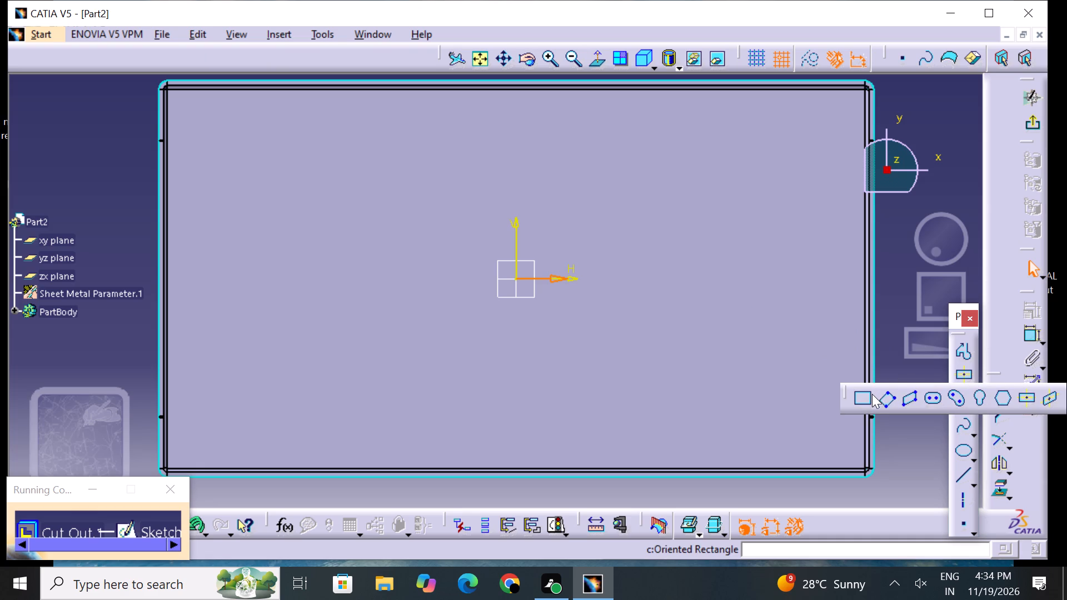
click(872, 394)
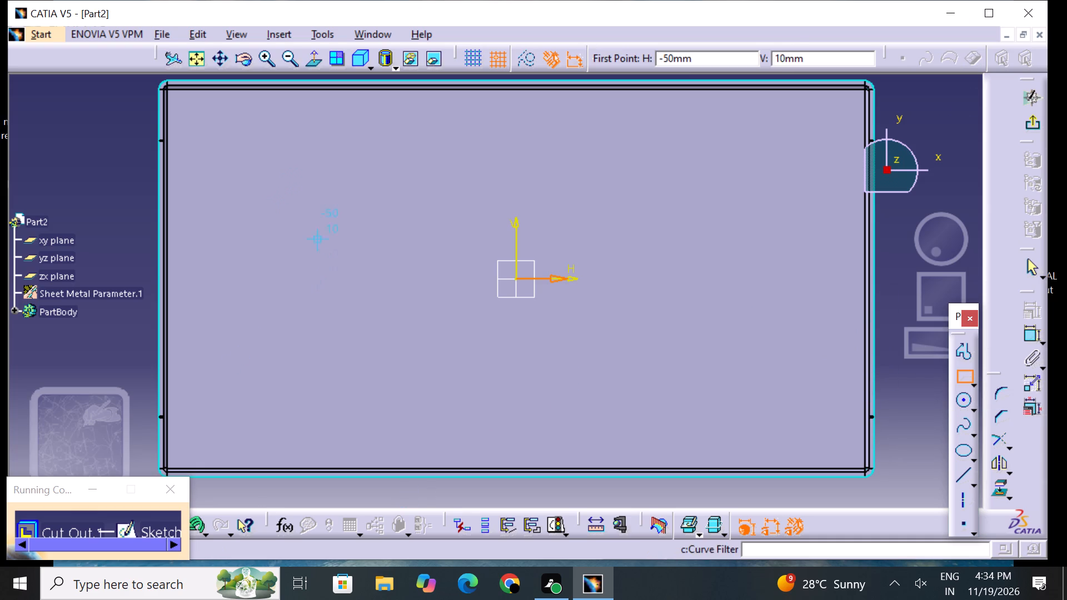
click(265, 177)
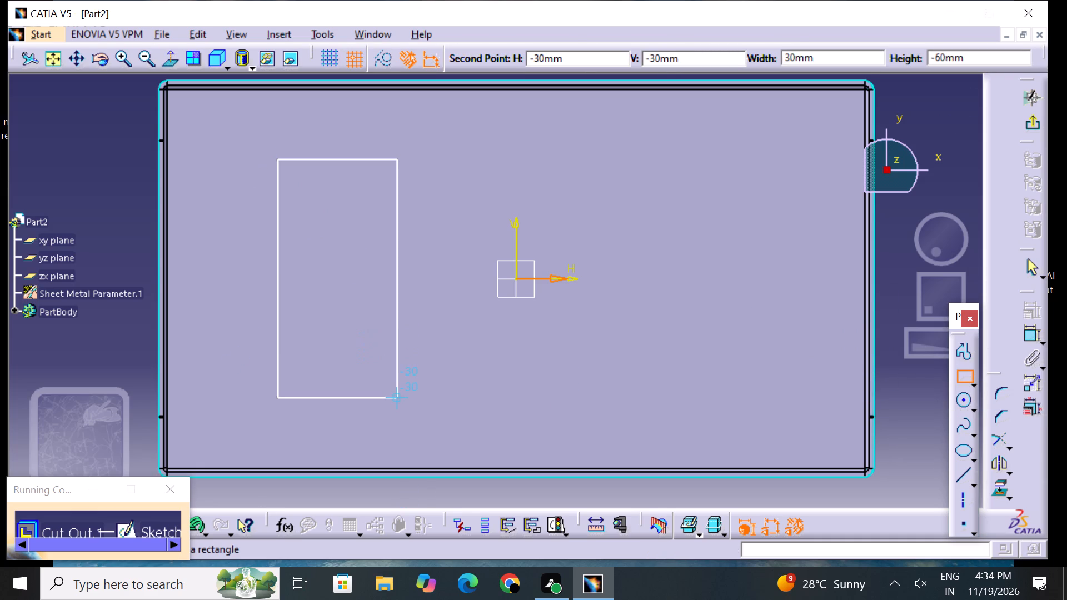
click(398, 388)
click(476, 368)
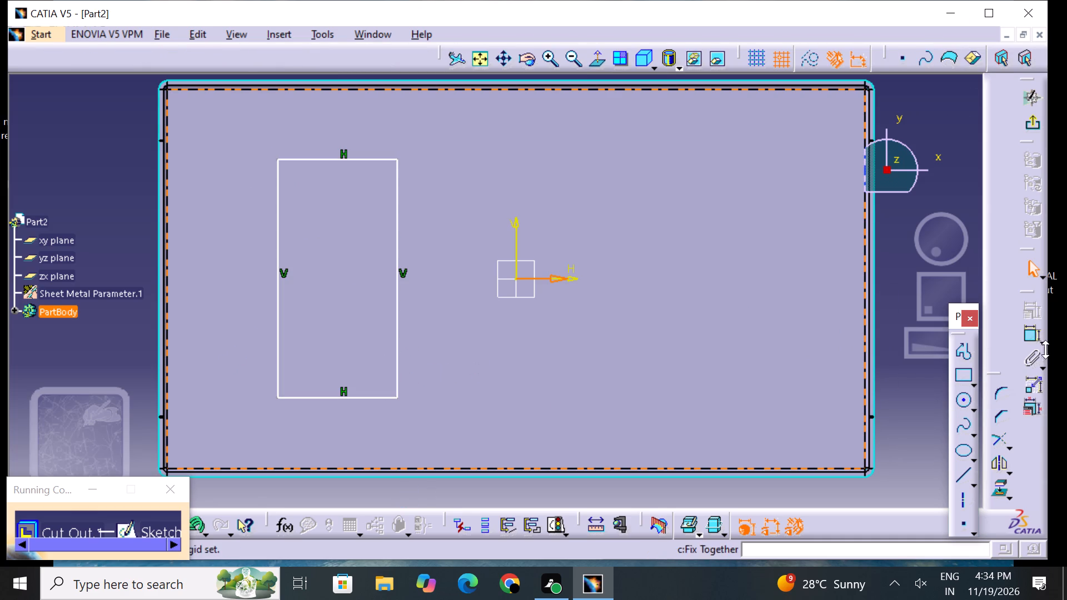
Dimension the distance between the rectangle's lower edge and the part's lower long outer edge.
click(1037, 346)
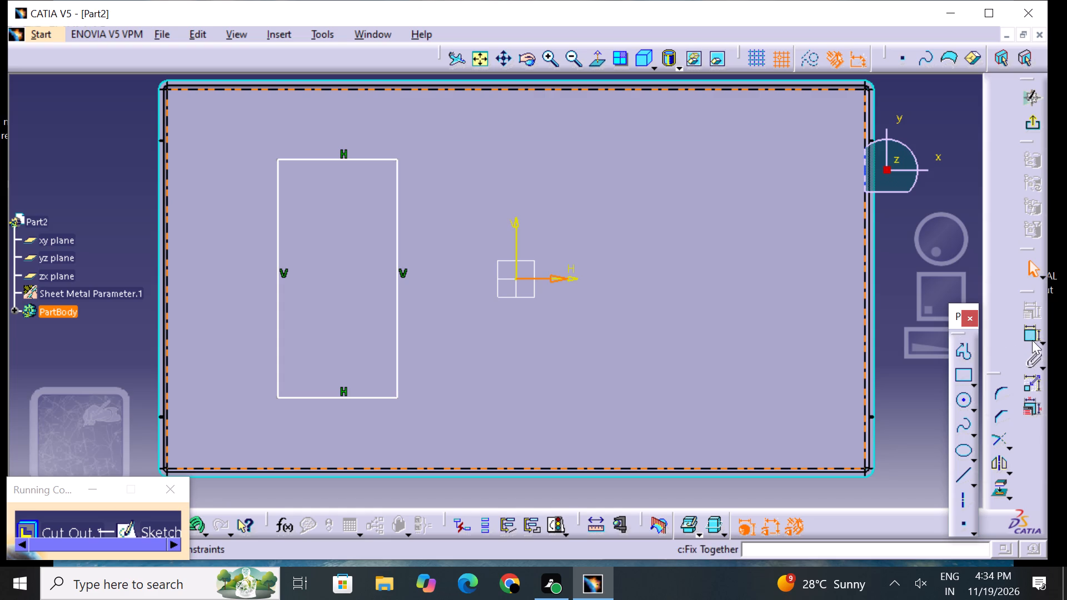
click(1032, 340)
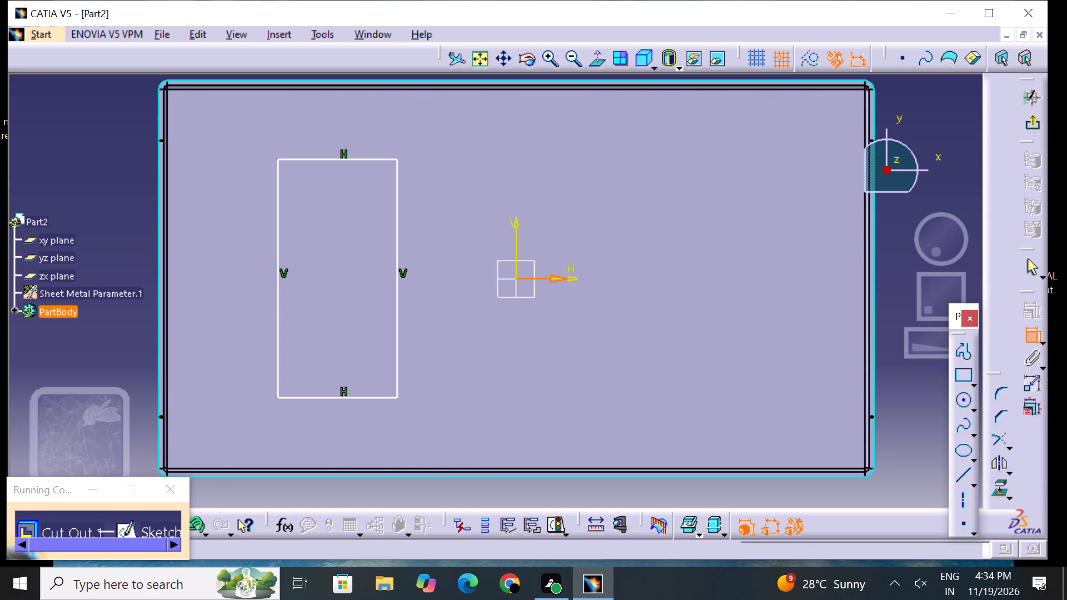
click(346, 393)
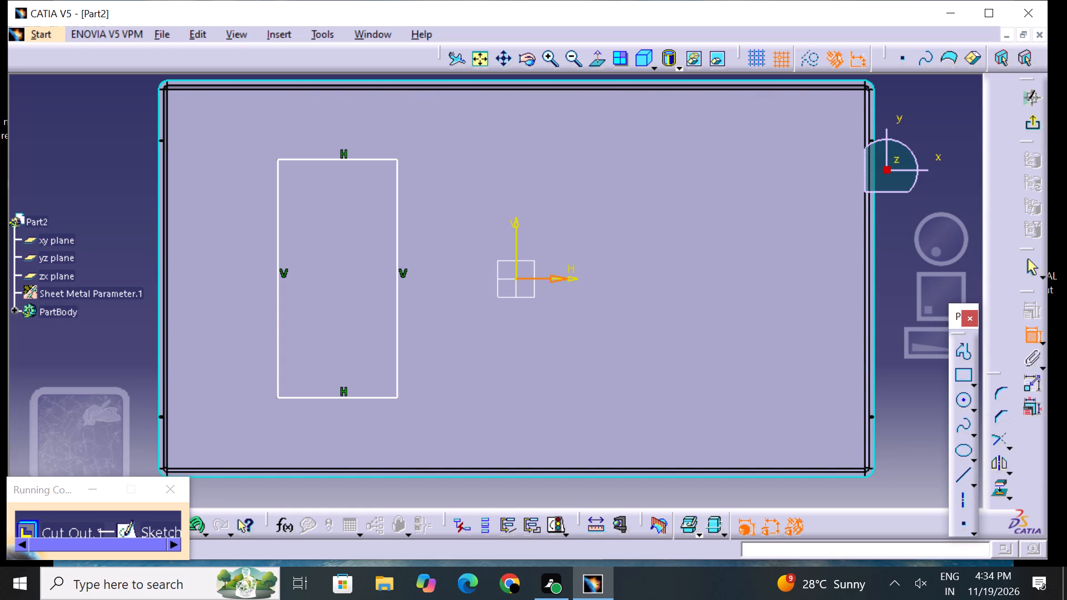
click(410, 477)
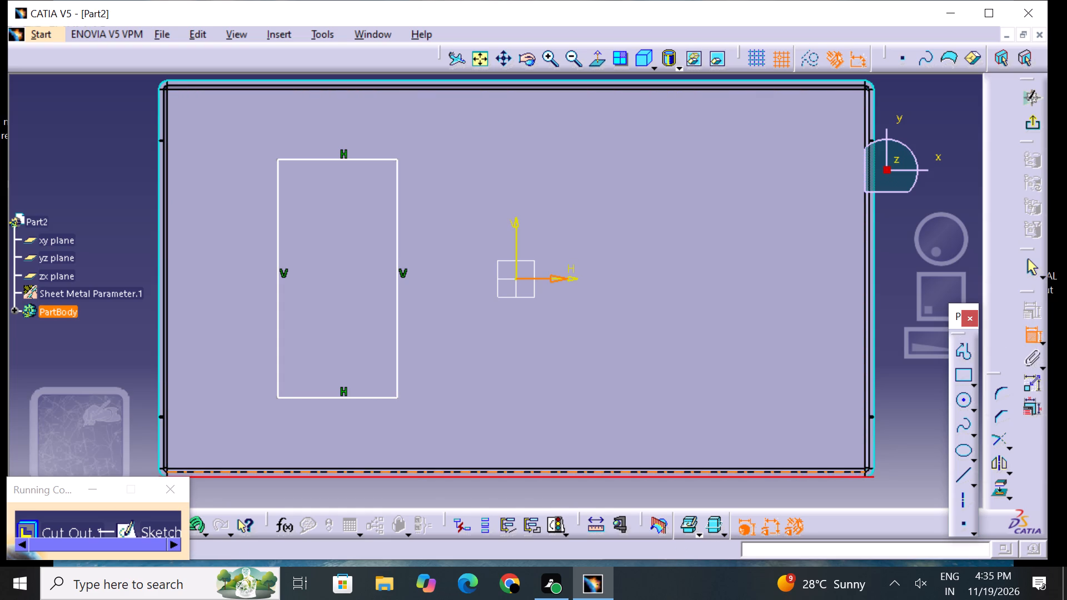
click(1033, 341)
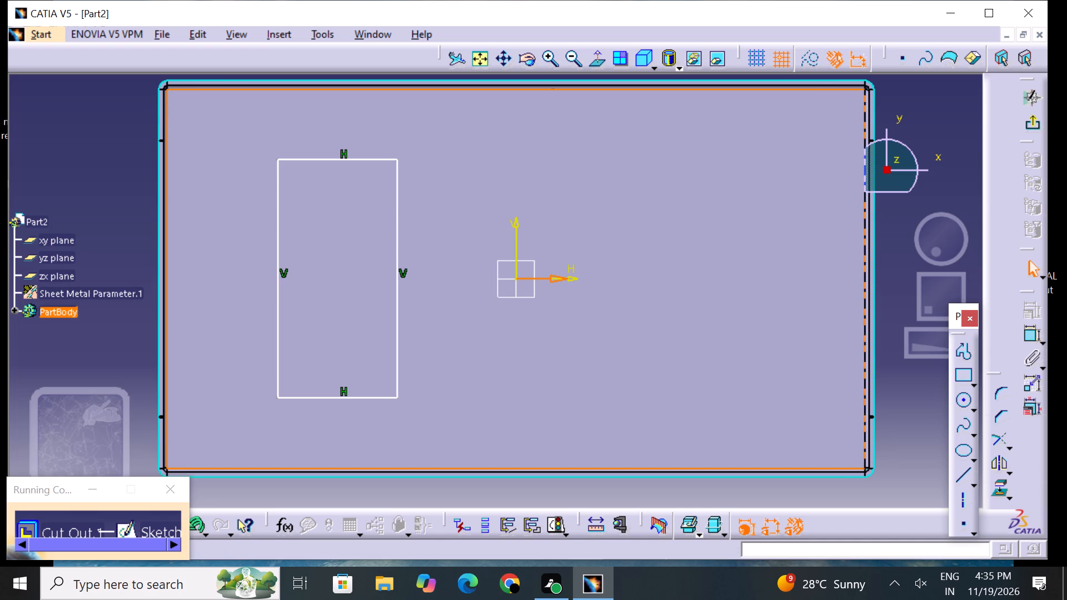
click(346, 394)
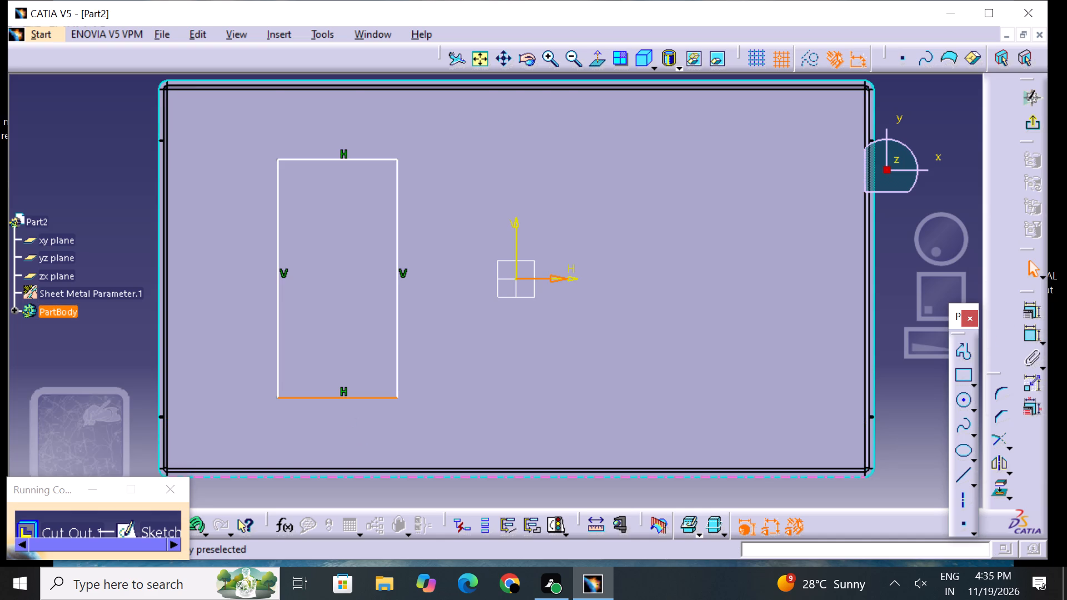
click(385, 478)
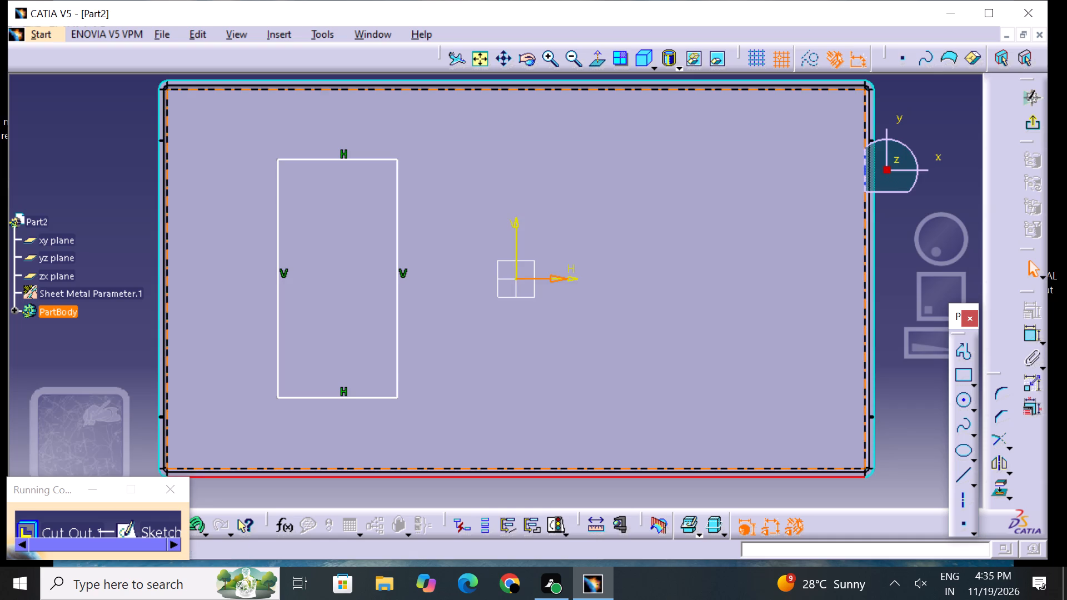
middle_drag(712, 413, 785, 306)
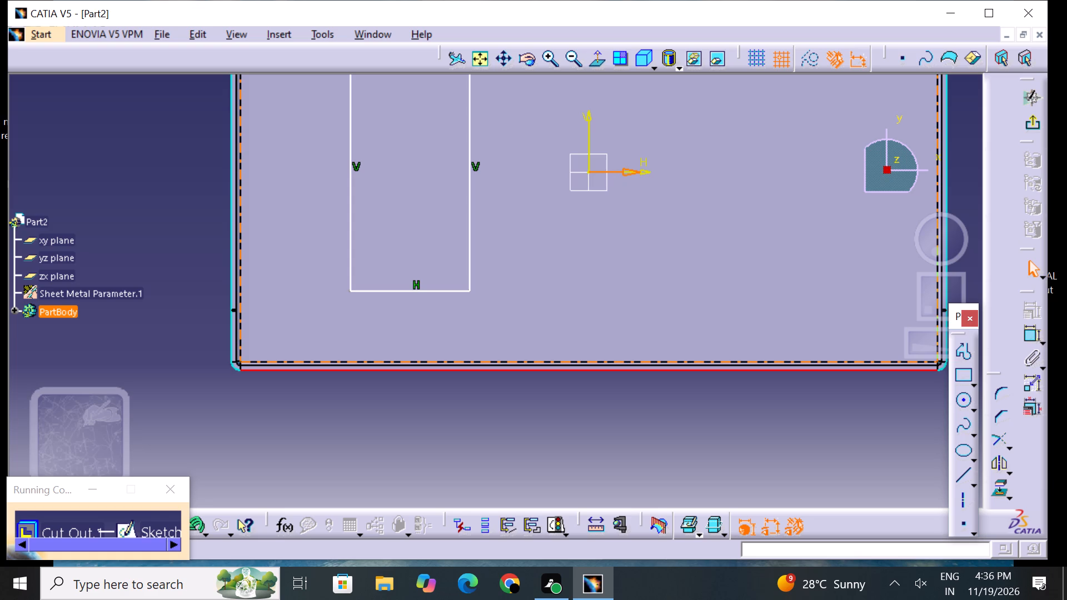
click(1029, 336)
click(390, 290)
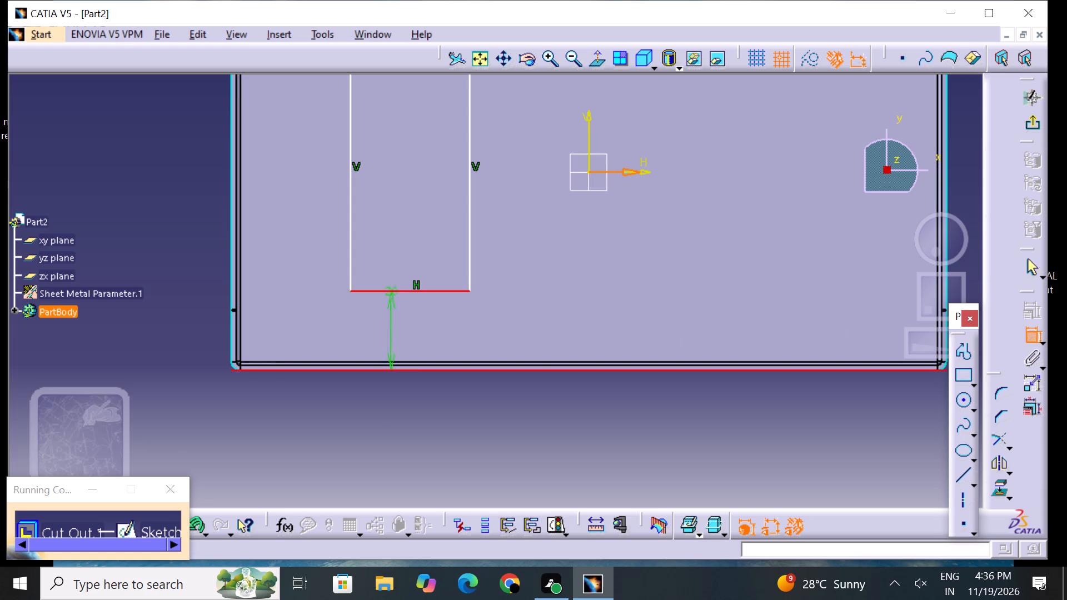
click(184, 336)
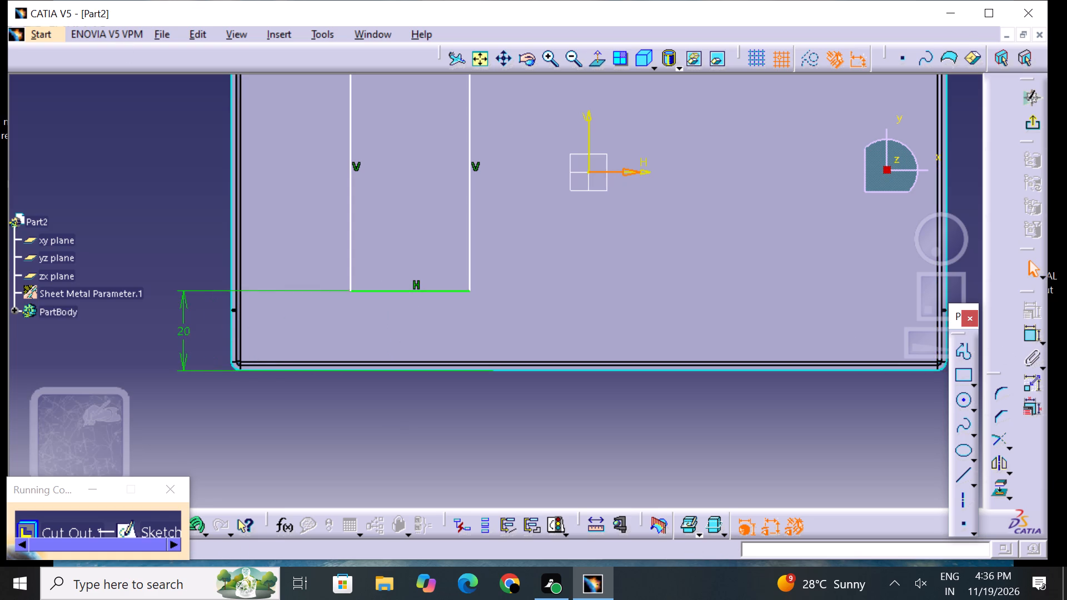
Set the rectangle's lower edge offset from the part's long outer edge to 30 mm.
double_click(184, 331)
key(BackSpace)
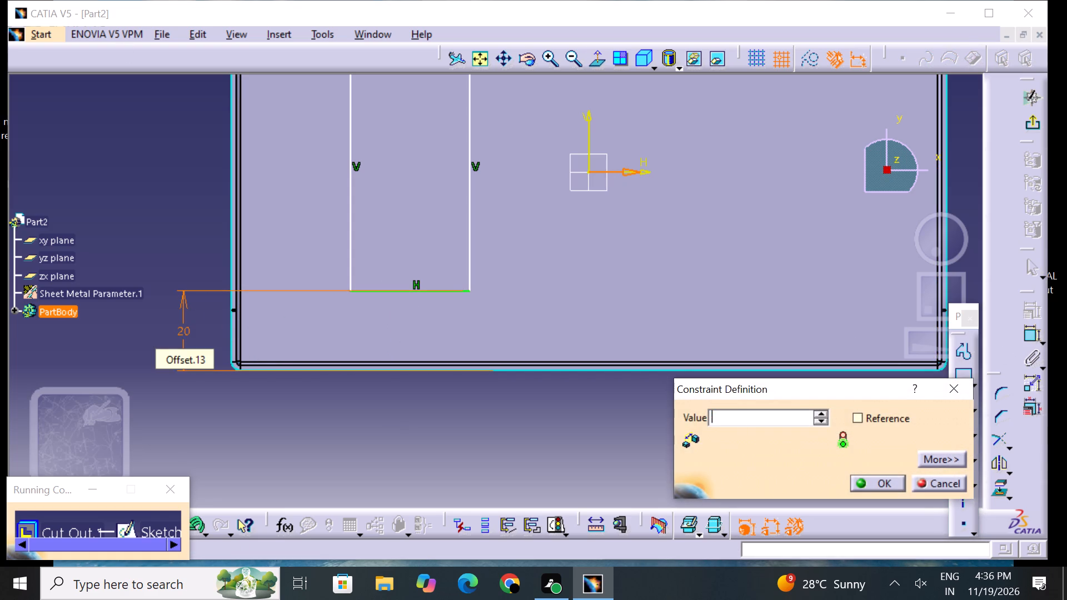
key(3)
key(0)
key(Return)
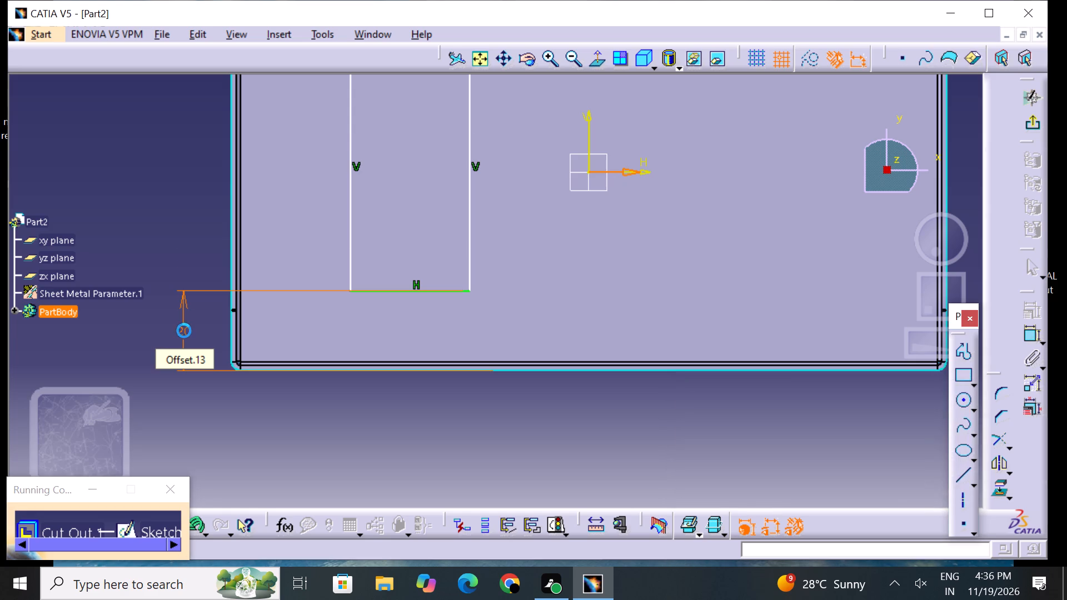
click(140, 243)
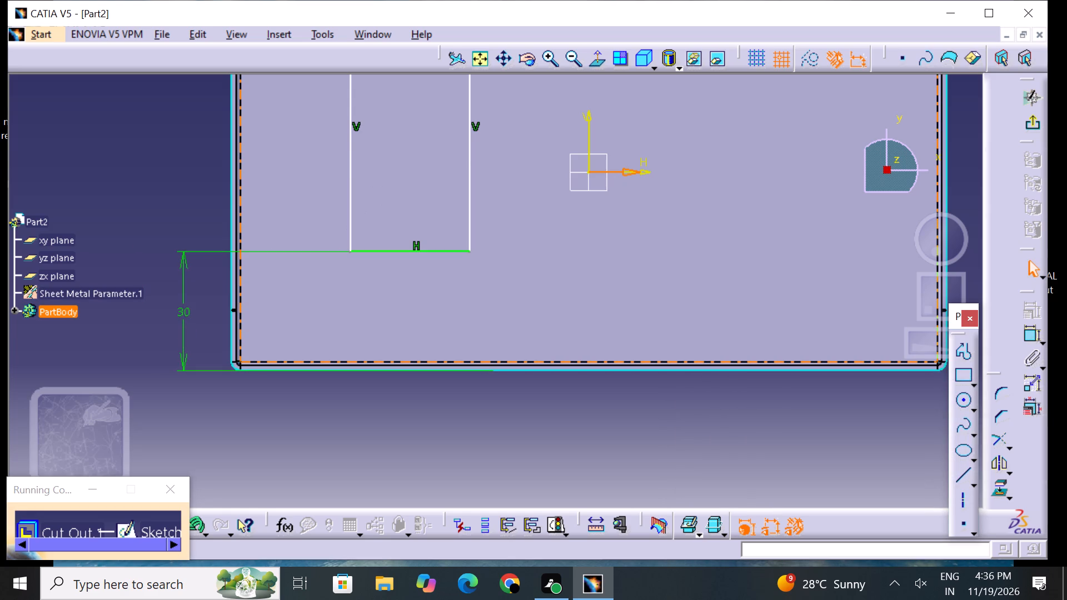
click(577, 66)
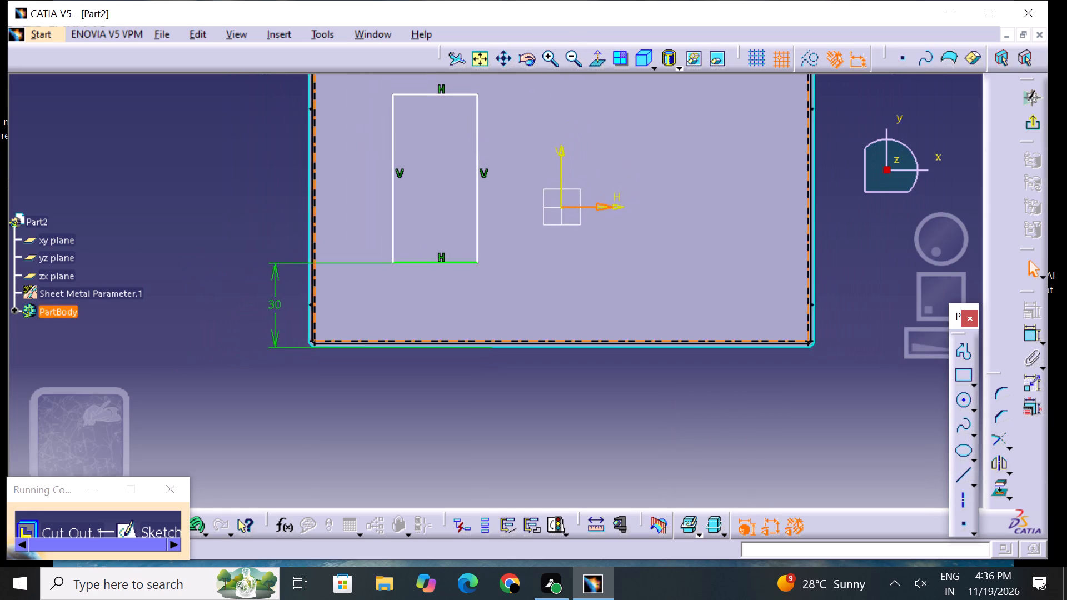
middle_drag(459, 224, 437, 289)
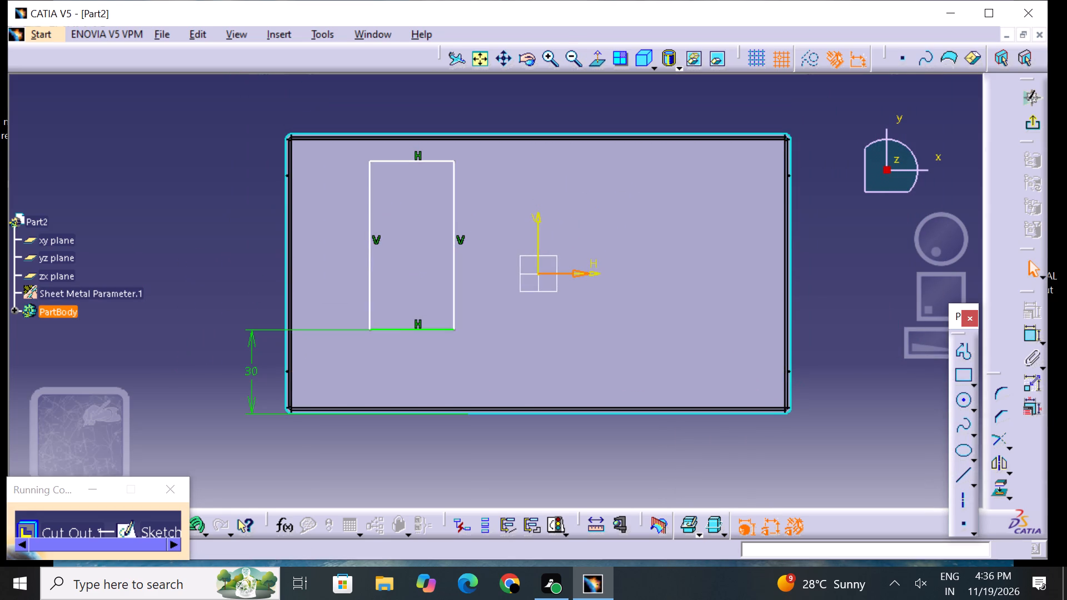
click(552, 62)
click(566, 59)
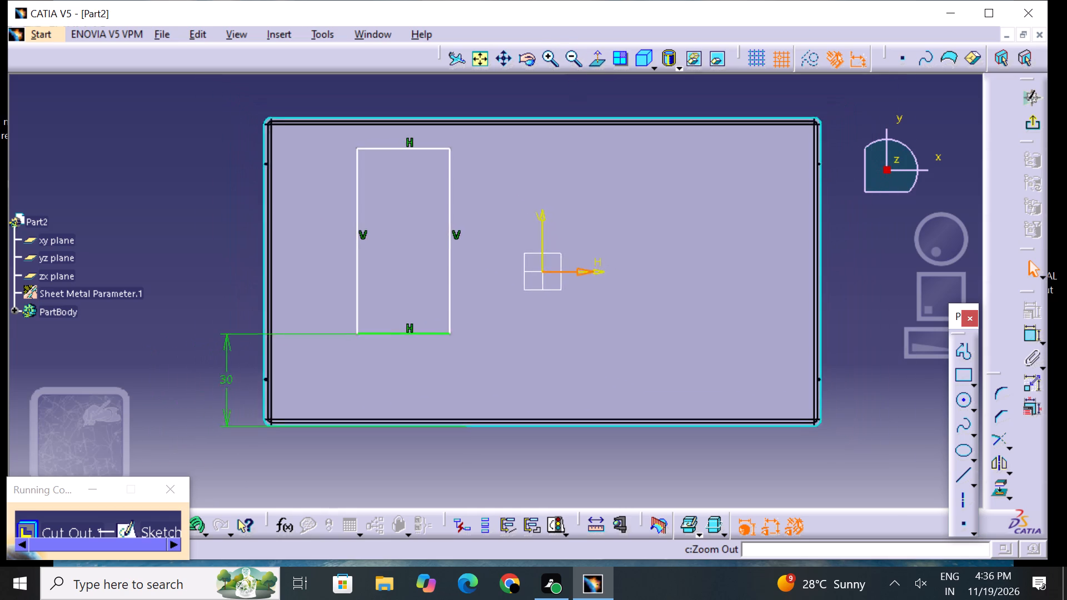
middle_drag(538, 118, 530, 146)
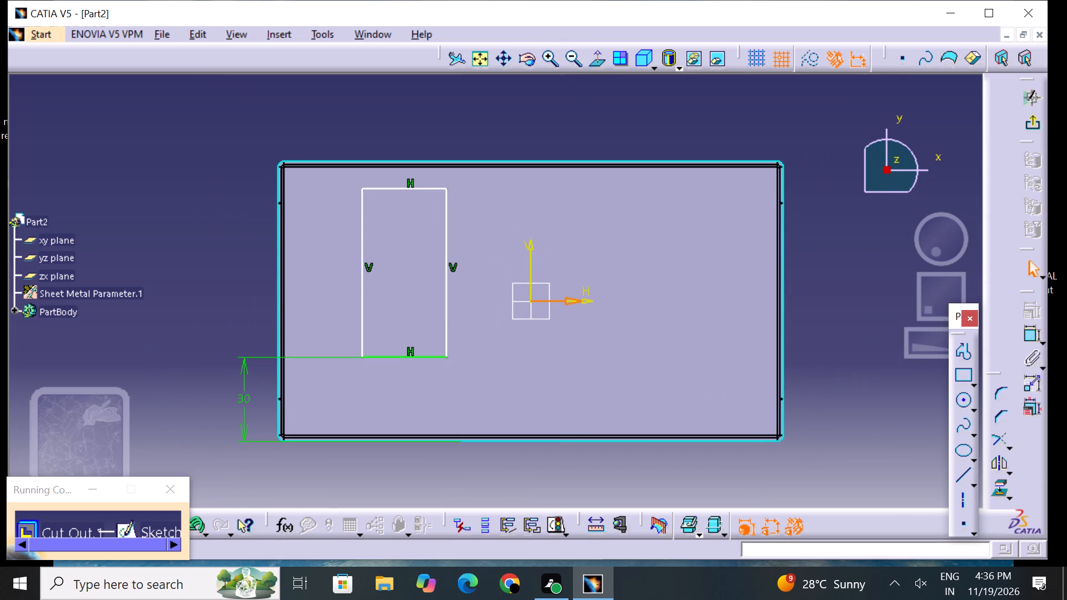
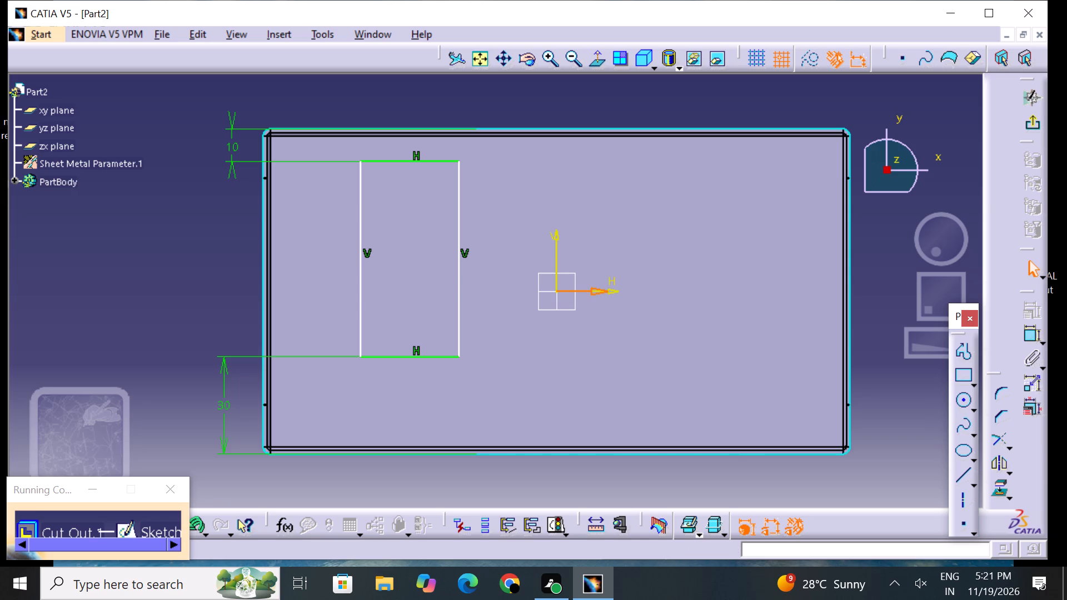
Delete the 10 mm offset dimension between the rectangle's upper edge and the part's upper long outer edge.
click(232, 148)
right_click(232, 148)
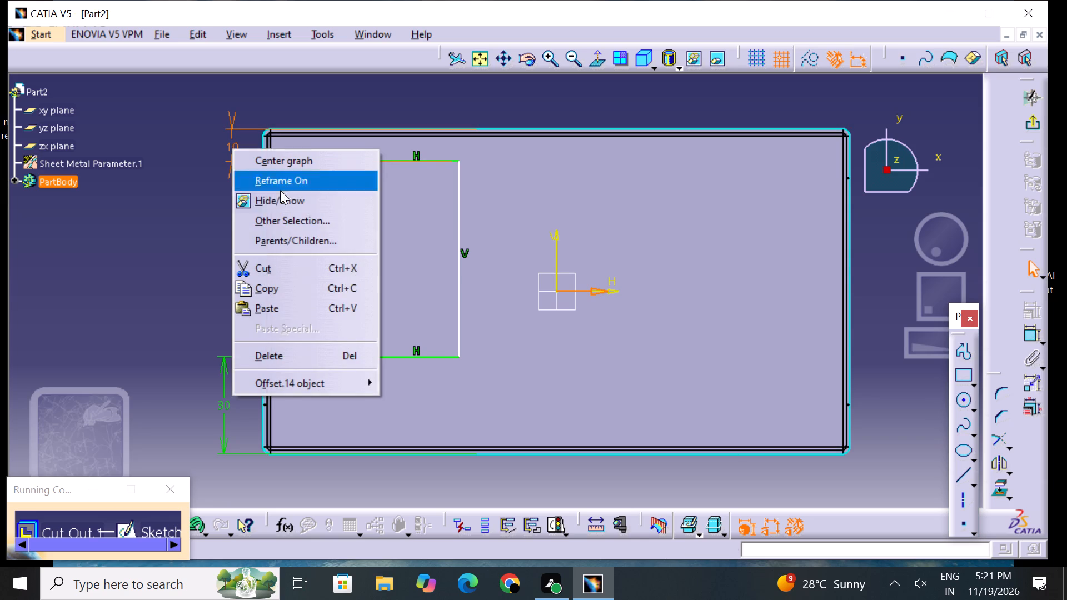
click(306, 346)
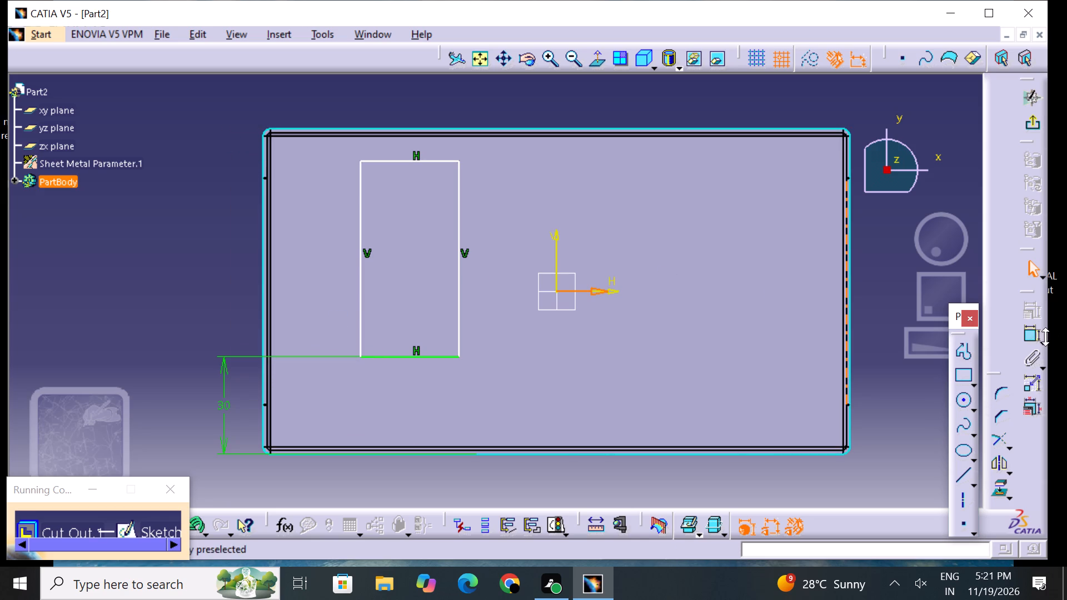
Dimension the rectangle's upper edge and set its width to 20 mm.
click(1030, 337)
click(419, 159)
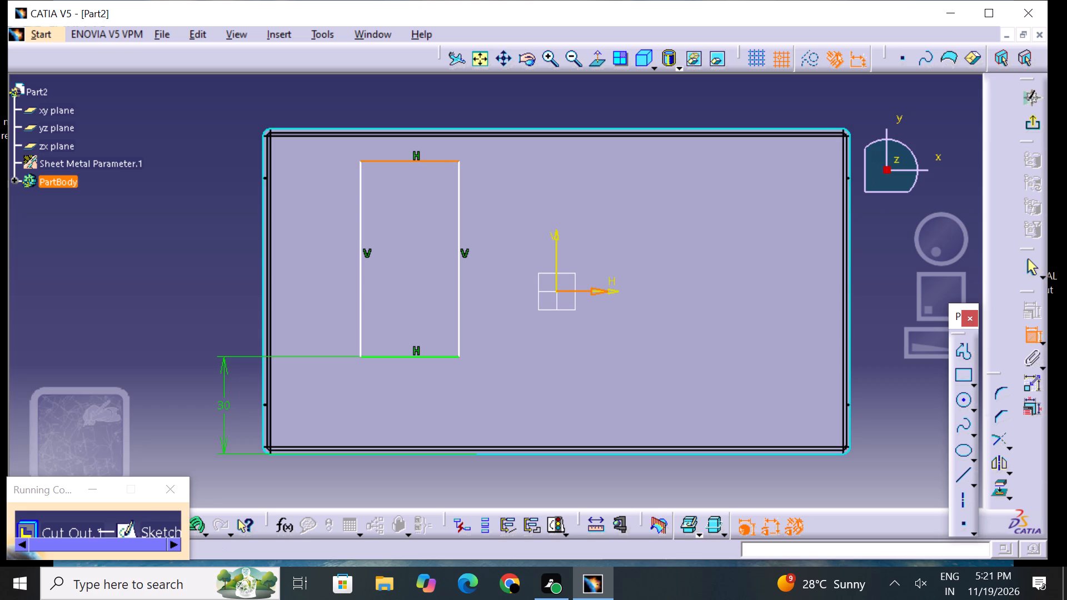
click(432, 149)
double_click(432, 144)
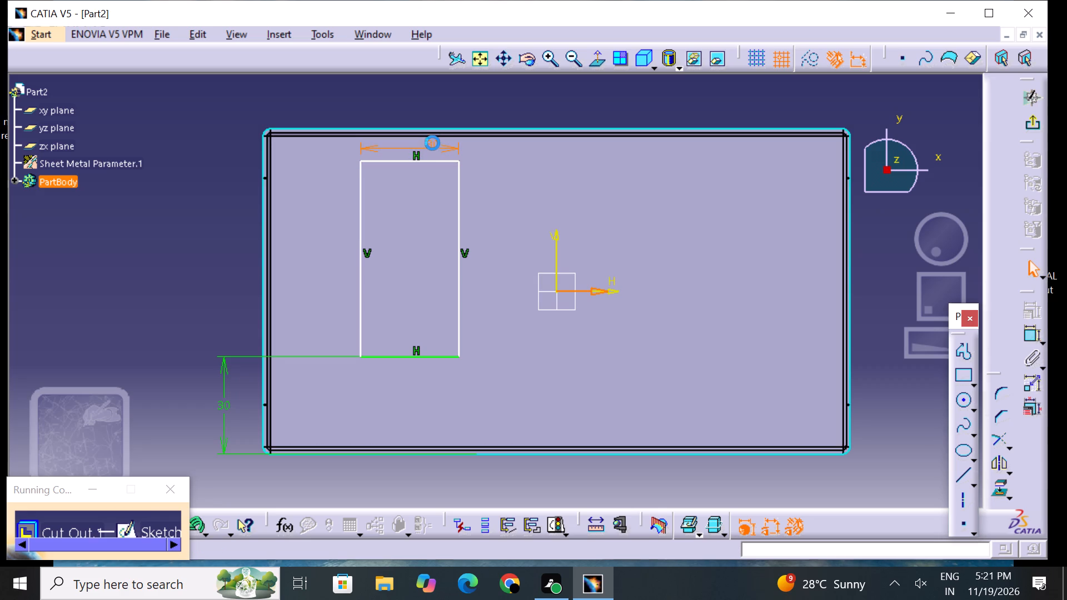
key(BackSpace)
text(29)
key(BackSpace)
key(0)
key(Return)
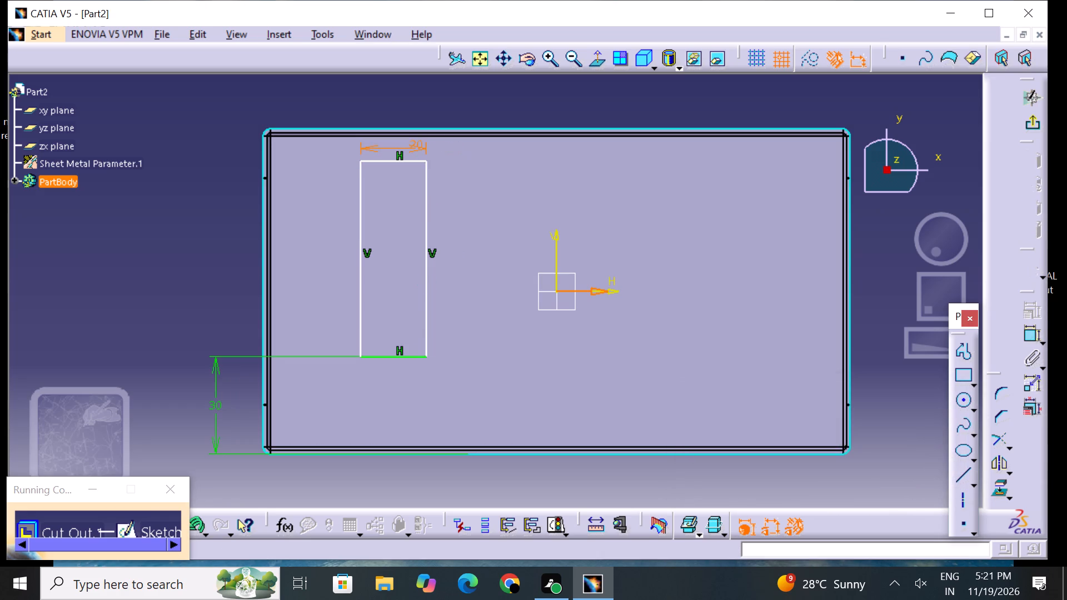
click(471, 253)
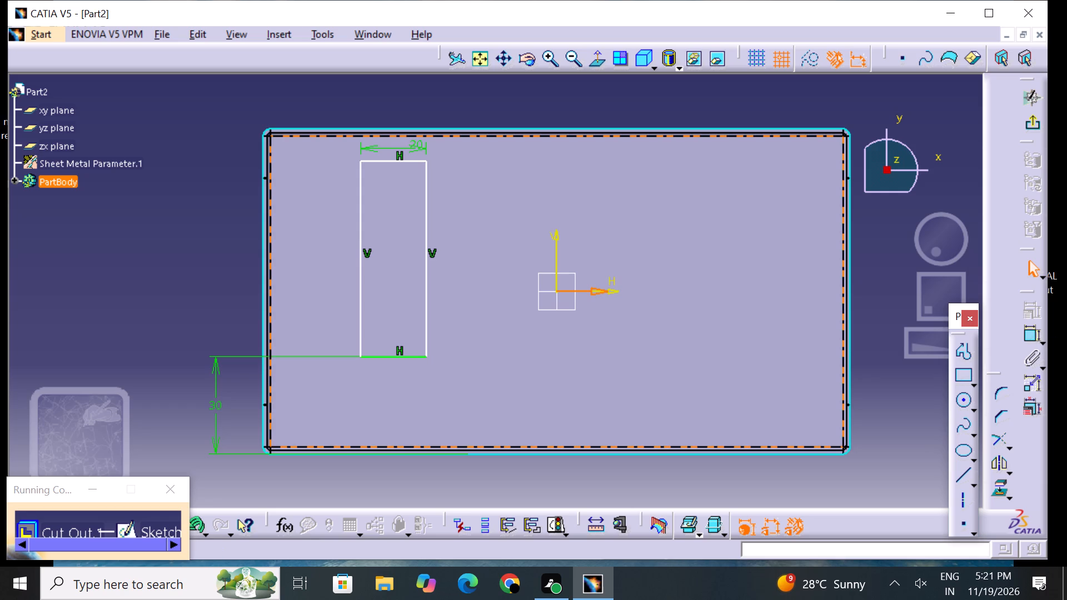
Dimension the distance between the rectangle's outer vertical edge and the nearest short outer edge of the part.
drag(1033, 342, 1033, 334)
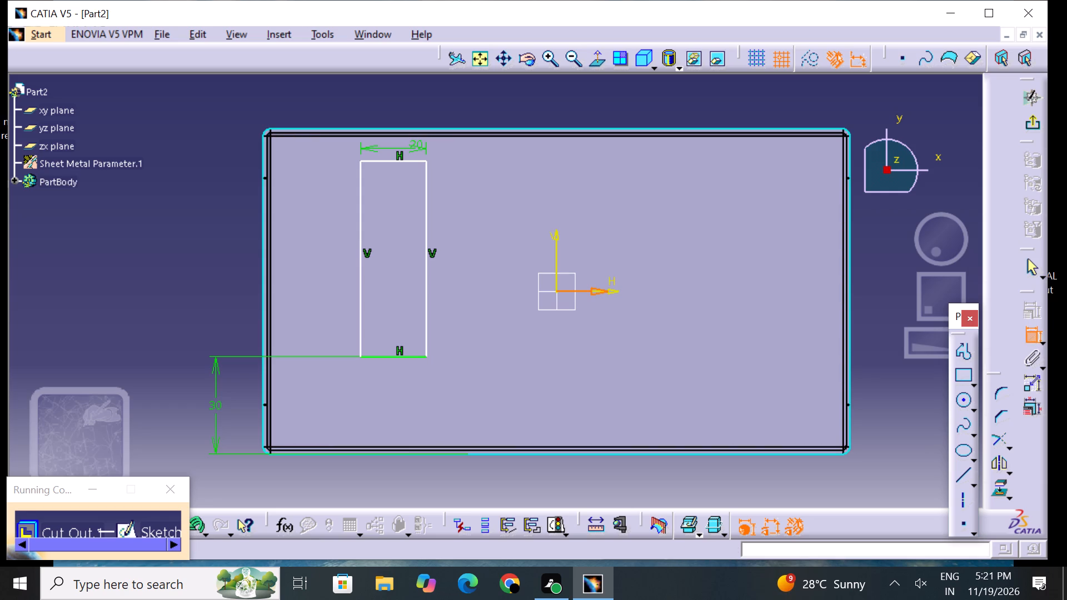
click(262, 283)
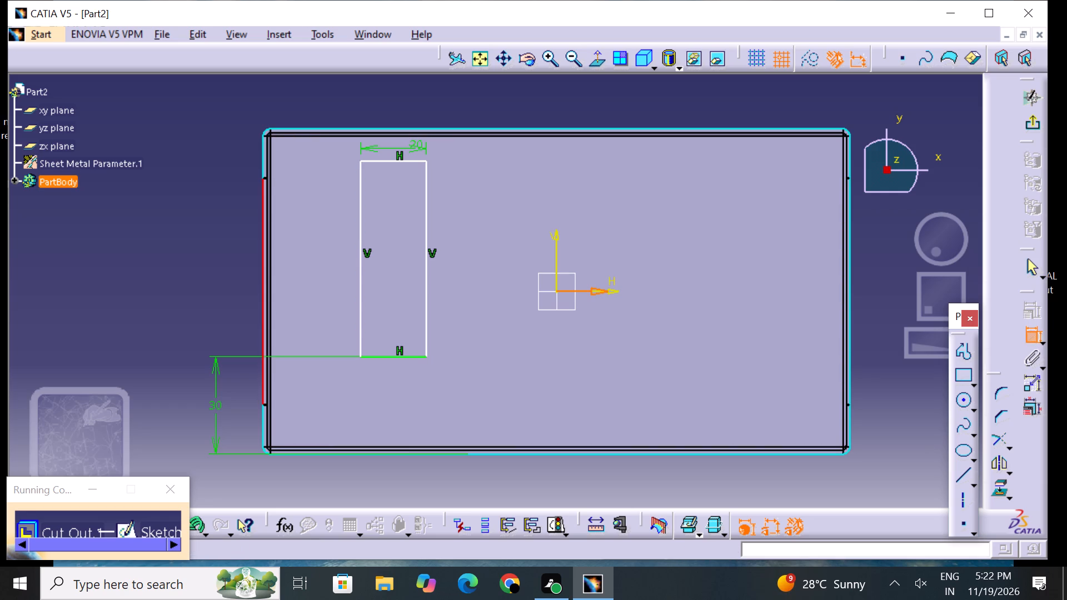
click(360, 281)
click(227, 281)
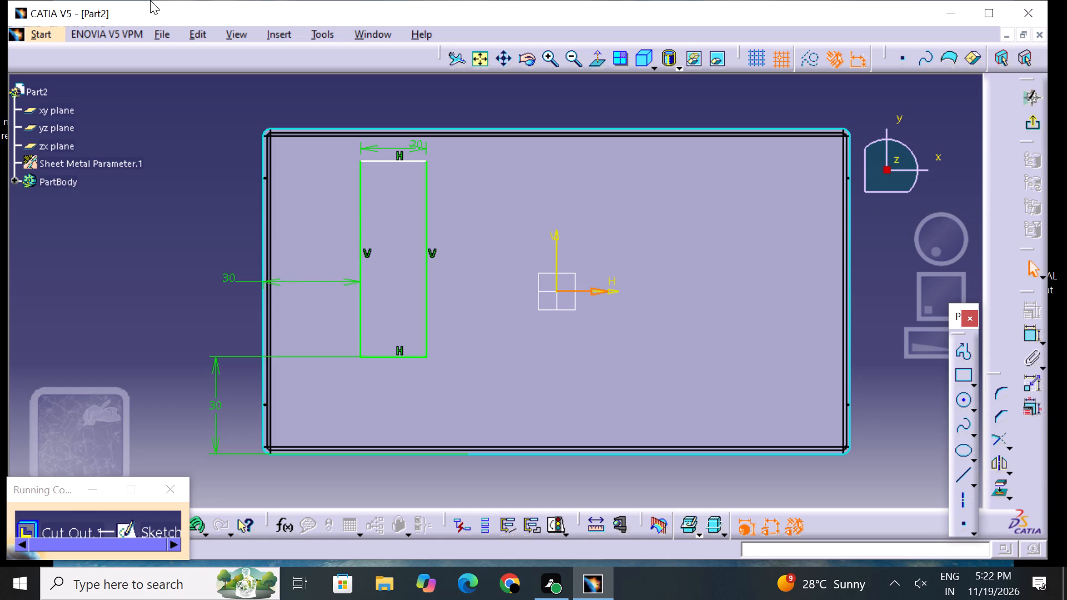
Dimension the rectangle's vertical edge nearest the origin and set its height to 40 mm.
click(1032, 336)
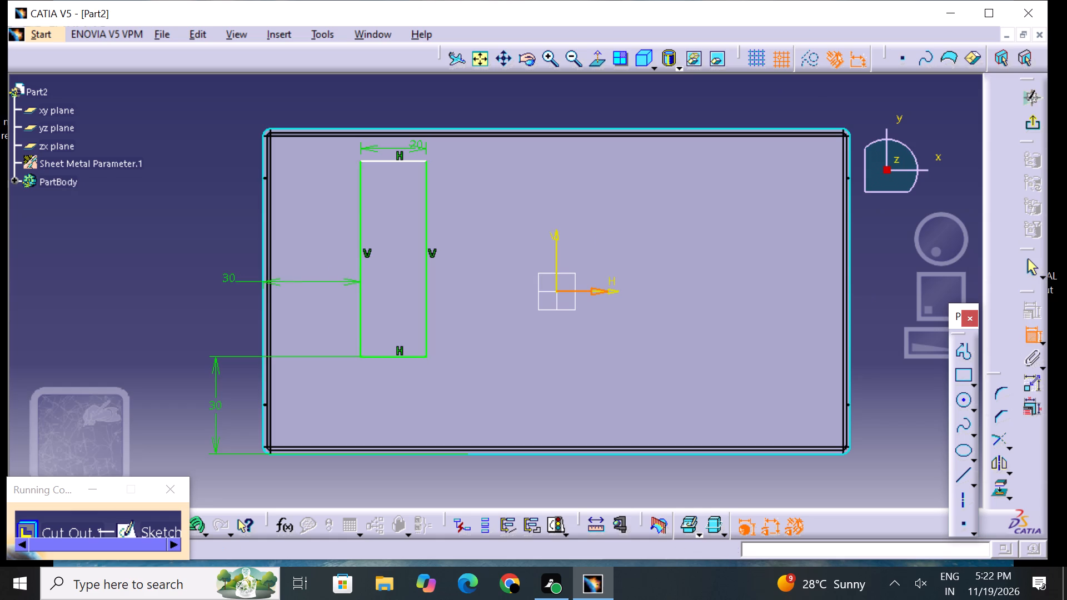
click(426, 212)
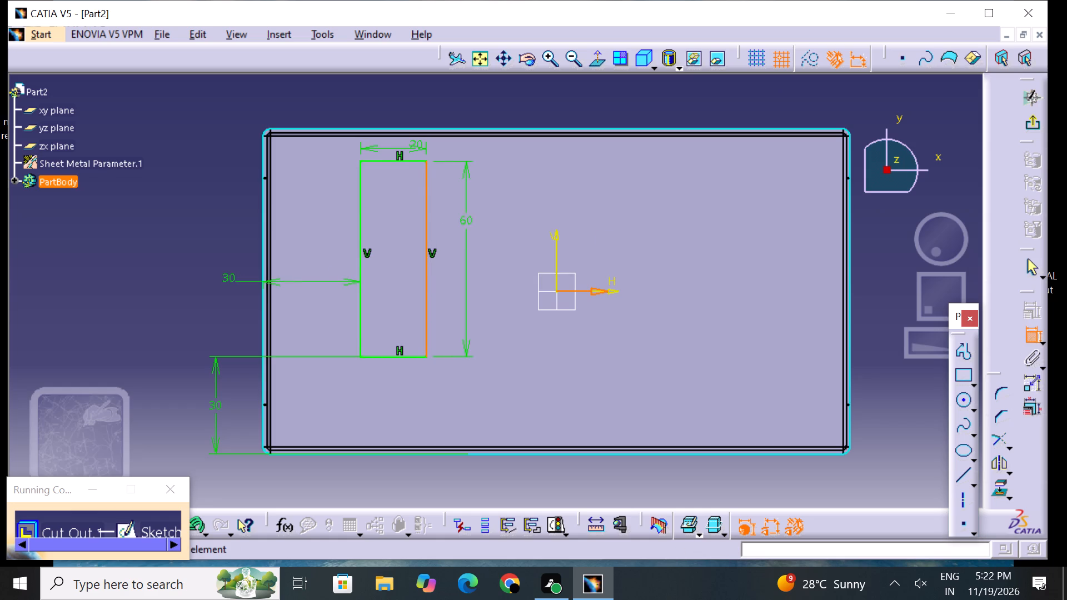
click(469, 224)
double_click(468, 223)
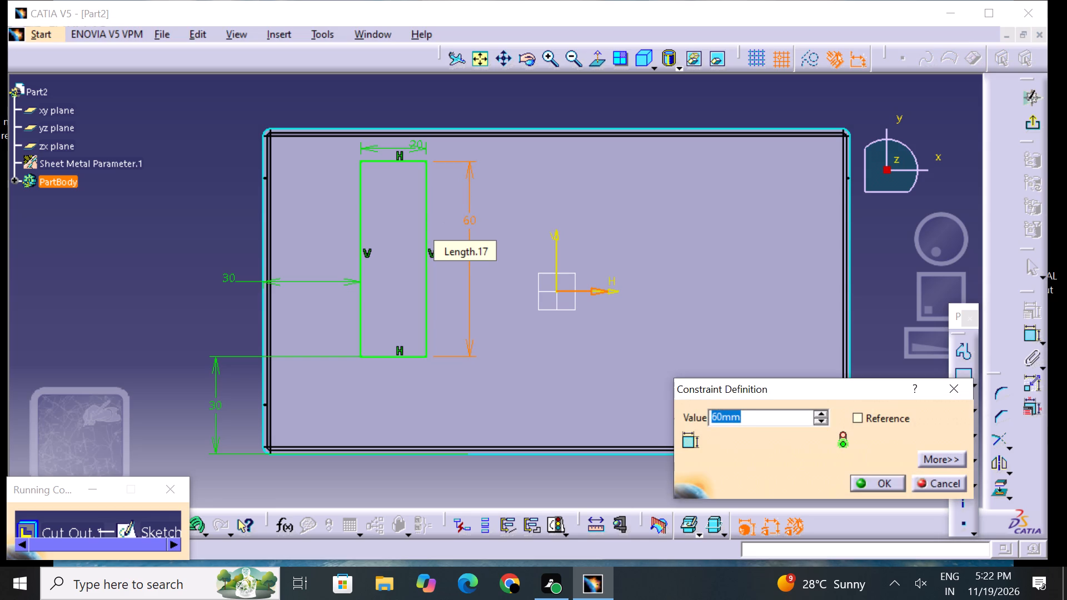
key(BackSpace)
text(40)
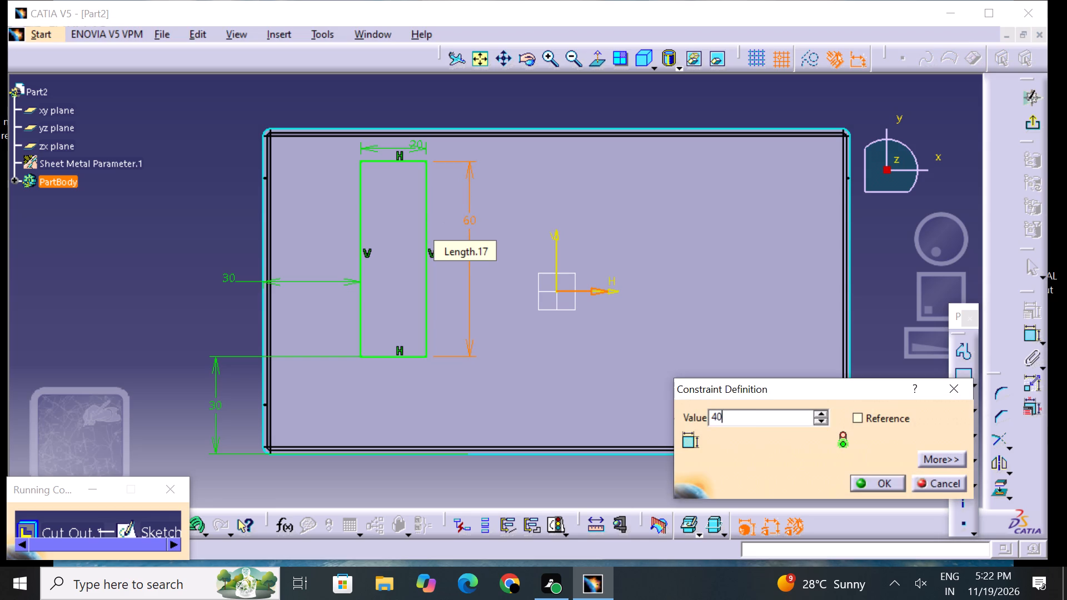
key(Return)
click(486, 204)
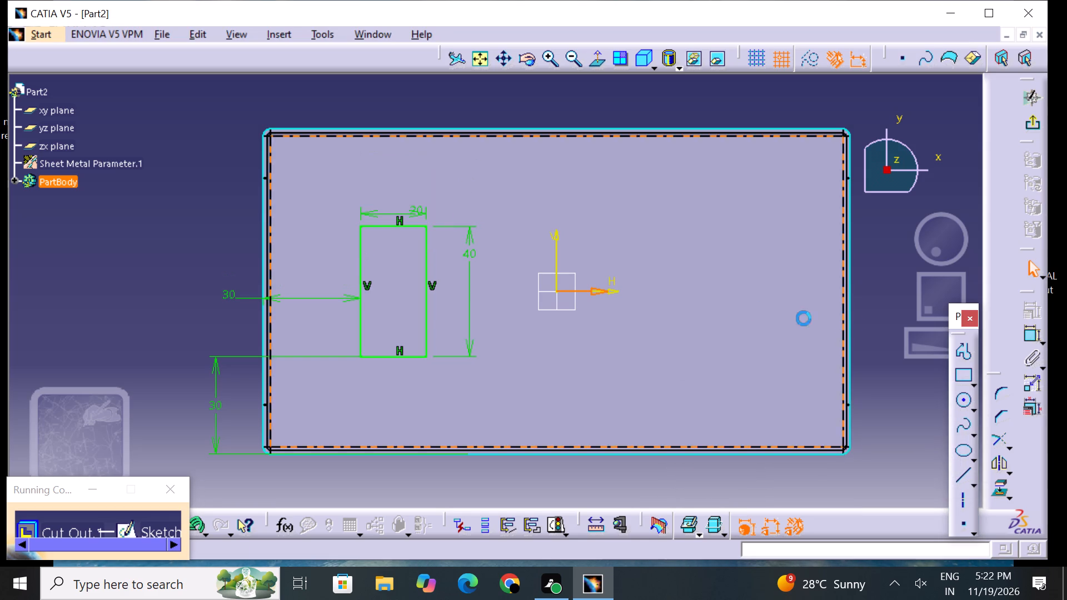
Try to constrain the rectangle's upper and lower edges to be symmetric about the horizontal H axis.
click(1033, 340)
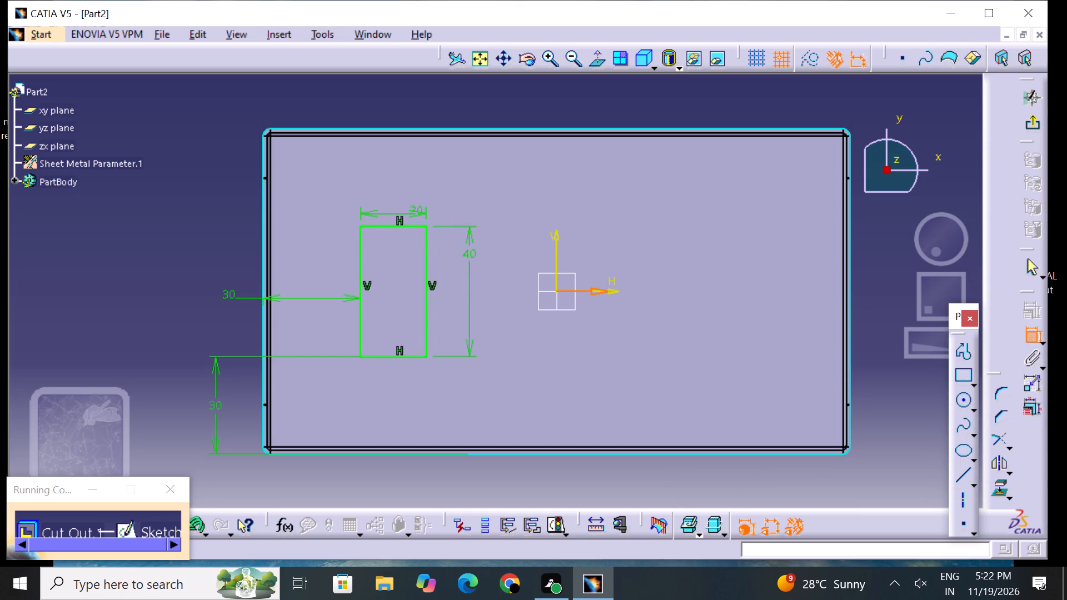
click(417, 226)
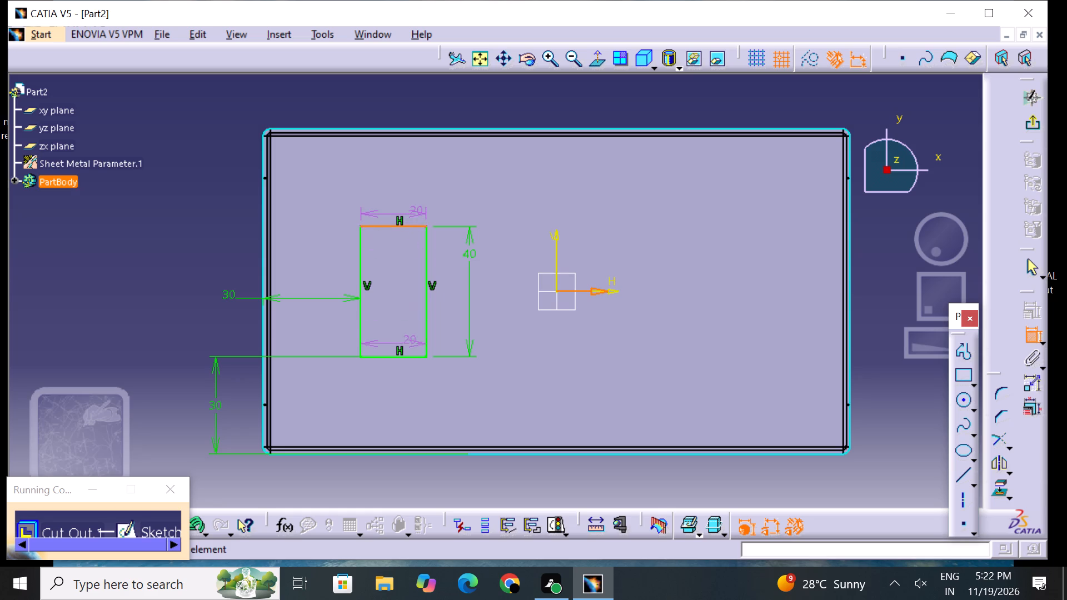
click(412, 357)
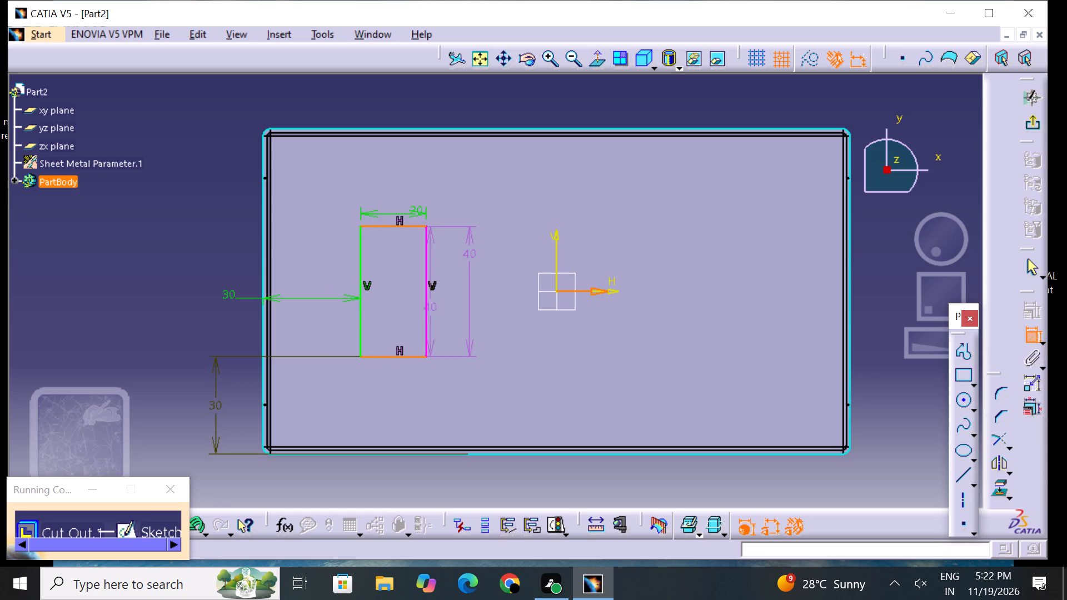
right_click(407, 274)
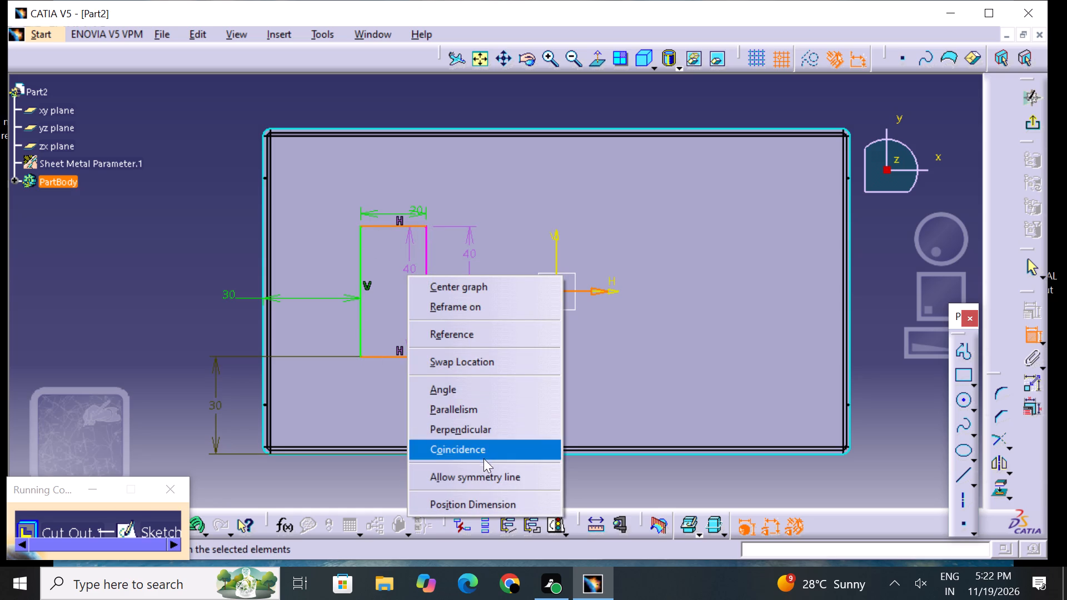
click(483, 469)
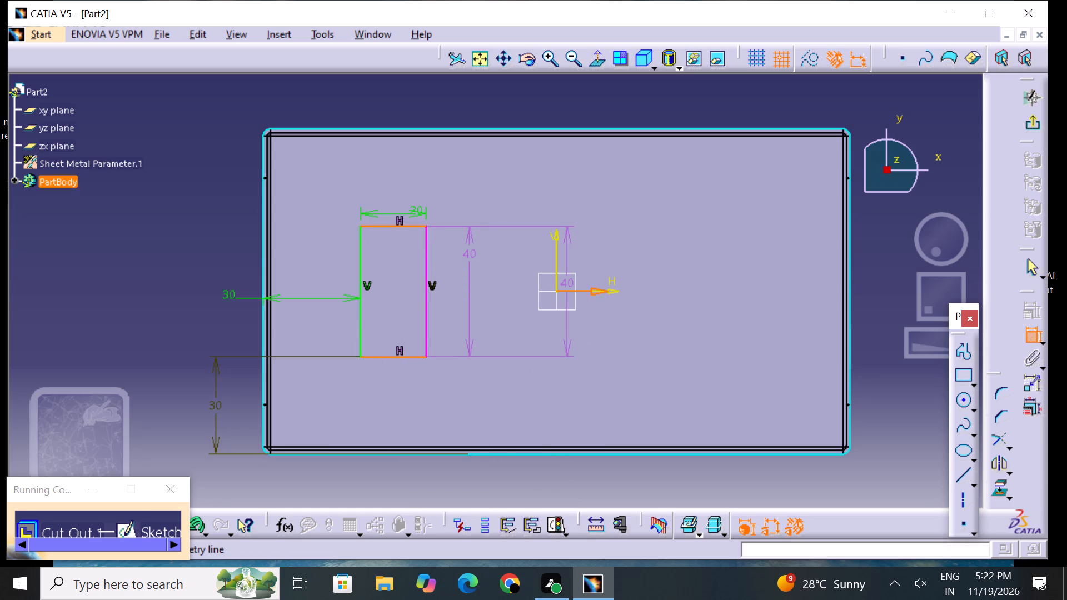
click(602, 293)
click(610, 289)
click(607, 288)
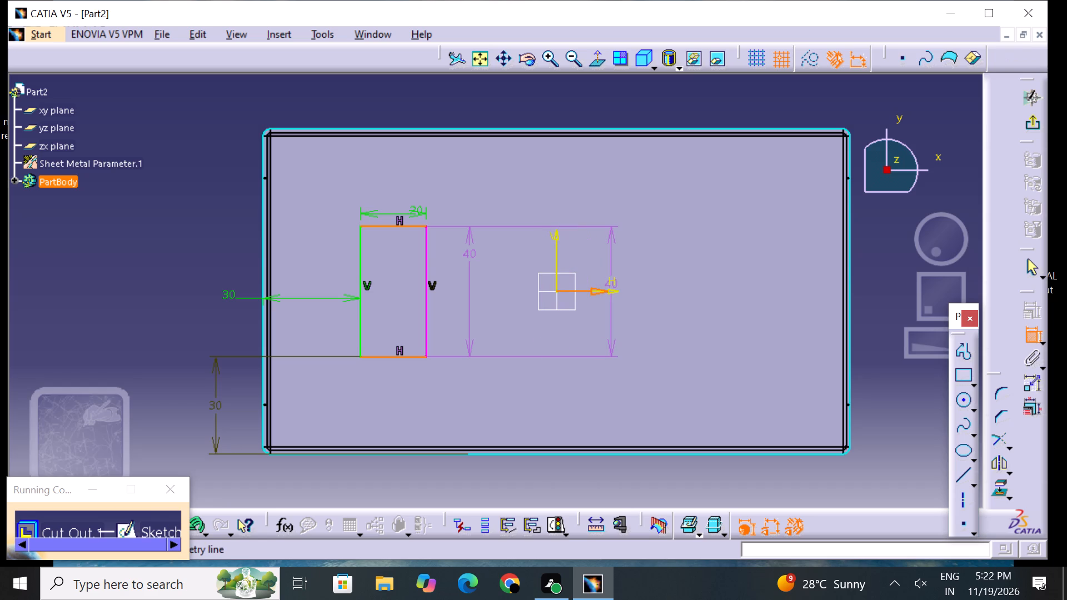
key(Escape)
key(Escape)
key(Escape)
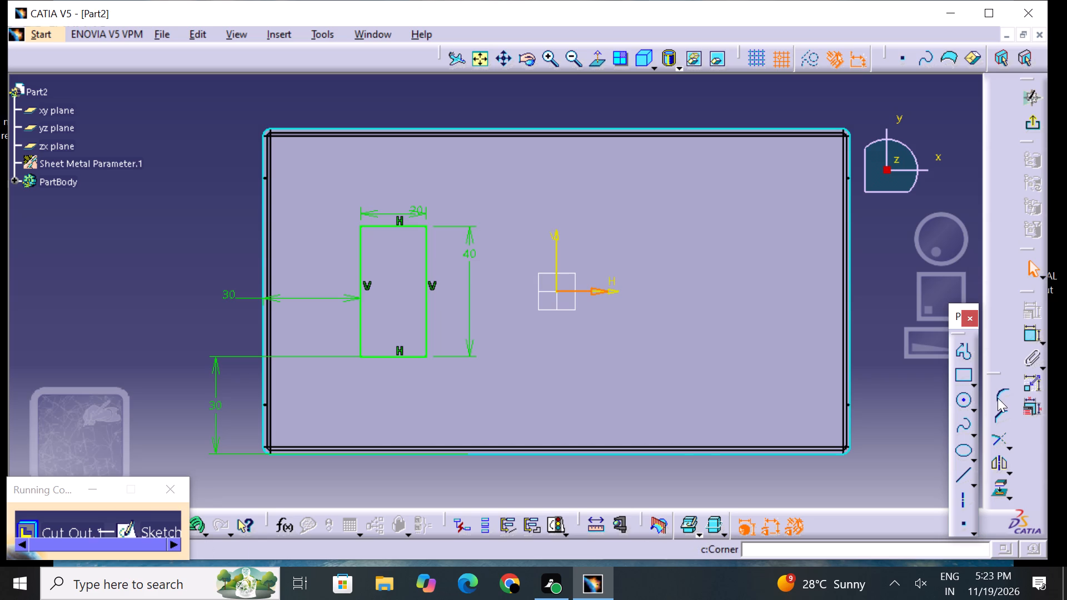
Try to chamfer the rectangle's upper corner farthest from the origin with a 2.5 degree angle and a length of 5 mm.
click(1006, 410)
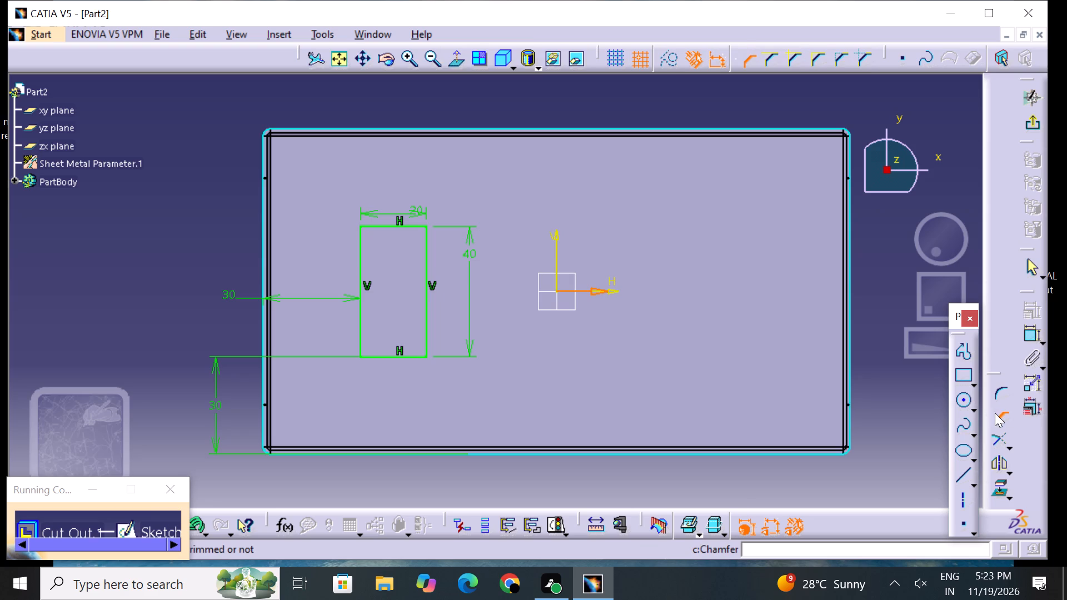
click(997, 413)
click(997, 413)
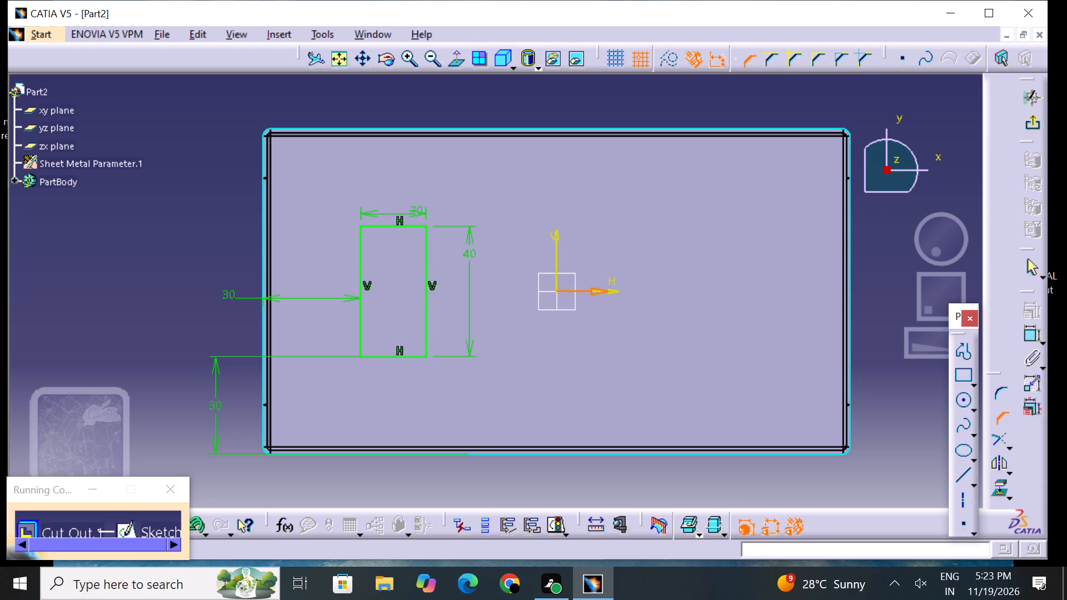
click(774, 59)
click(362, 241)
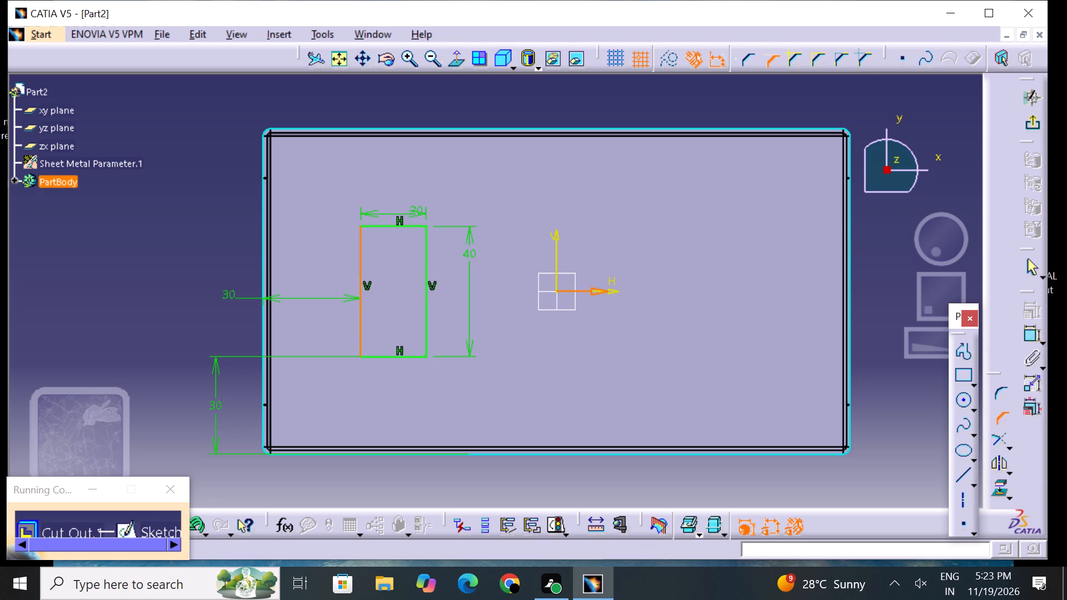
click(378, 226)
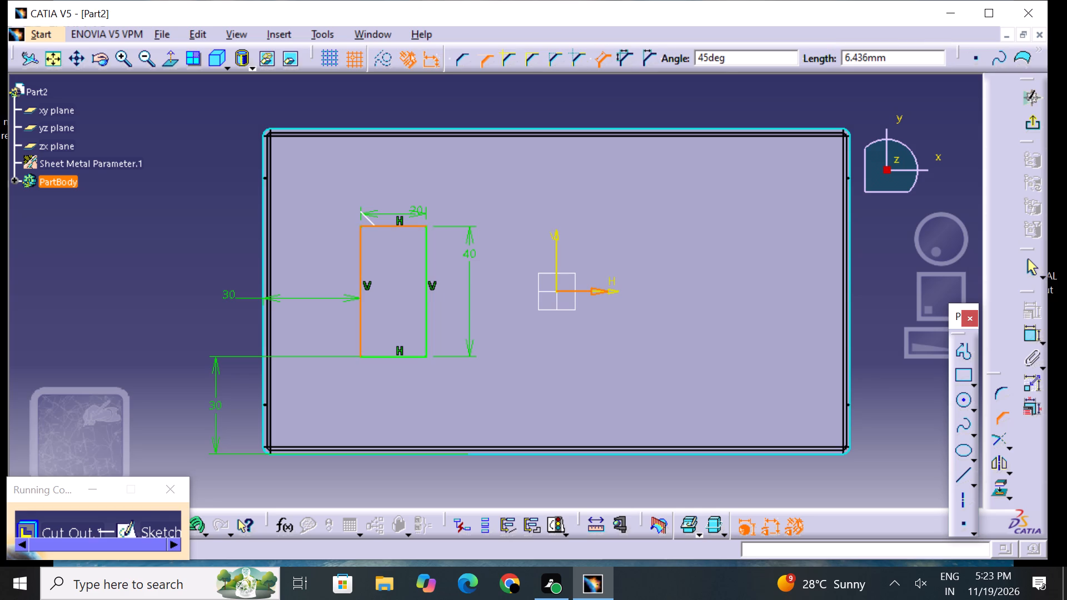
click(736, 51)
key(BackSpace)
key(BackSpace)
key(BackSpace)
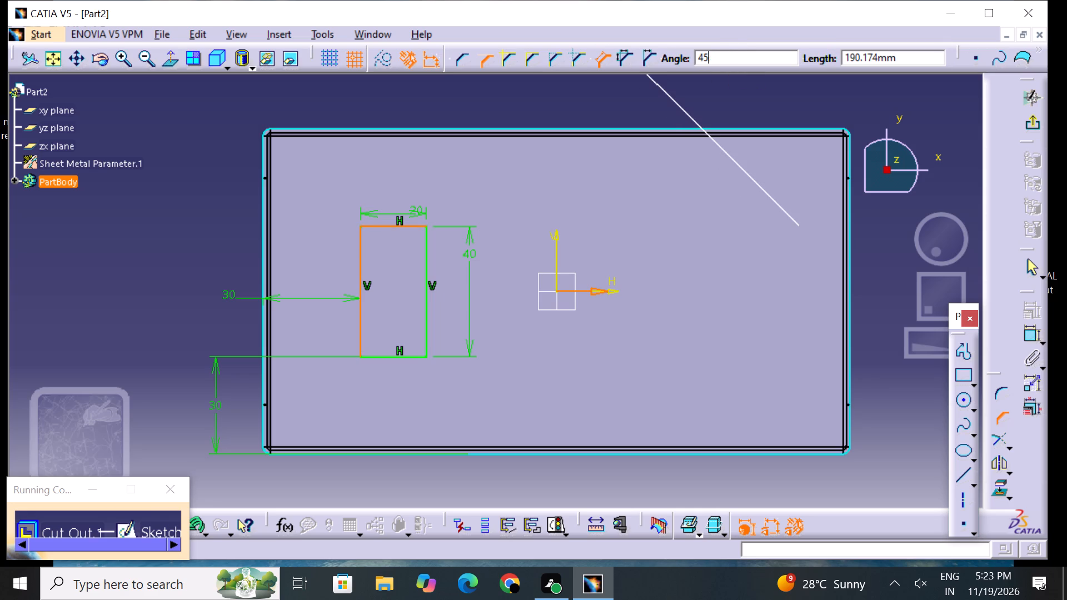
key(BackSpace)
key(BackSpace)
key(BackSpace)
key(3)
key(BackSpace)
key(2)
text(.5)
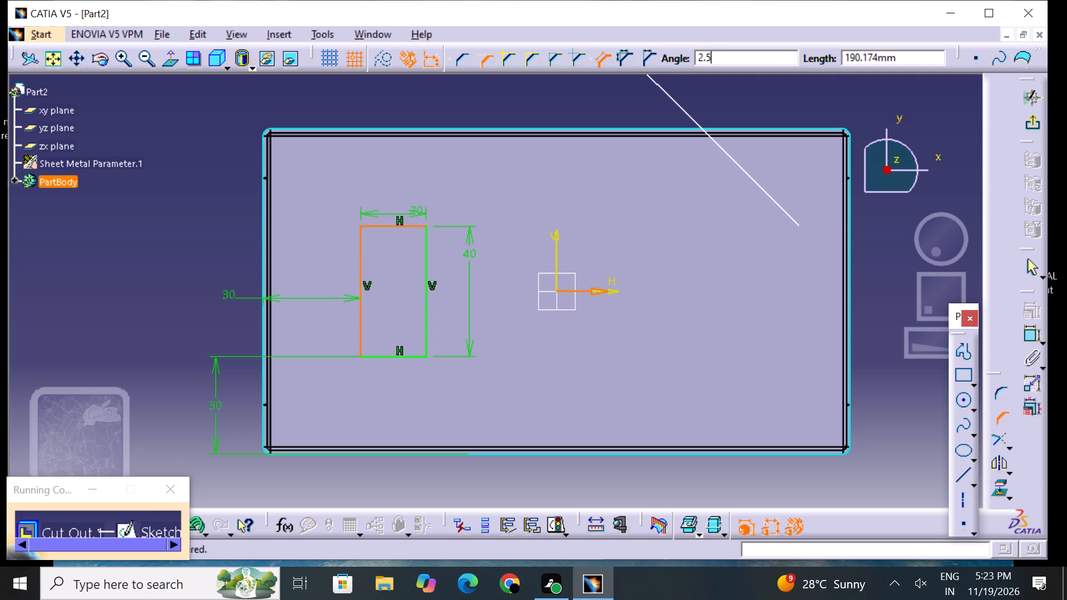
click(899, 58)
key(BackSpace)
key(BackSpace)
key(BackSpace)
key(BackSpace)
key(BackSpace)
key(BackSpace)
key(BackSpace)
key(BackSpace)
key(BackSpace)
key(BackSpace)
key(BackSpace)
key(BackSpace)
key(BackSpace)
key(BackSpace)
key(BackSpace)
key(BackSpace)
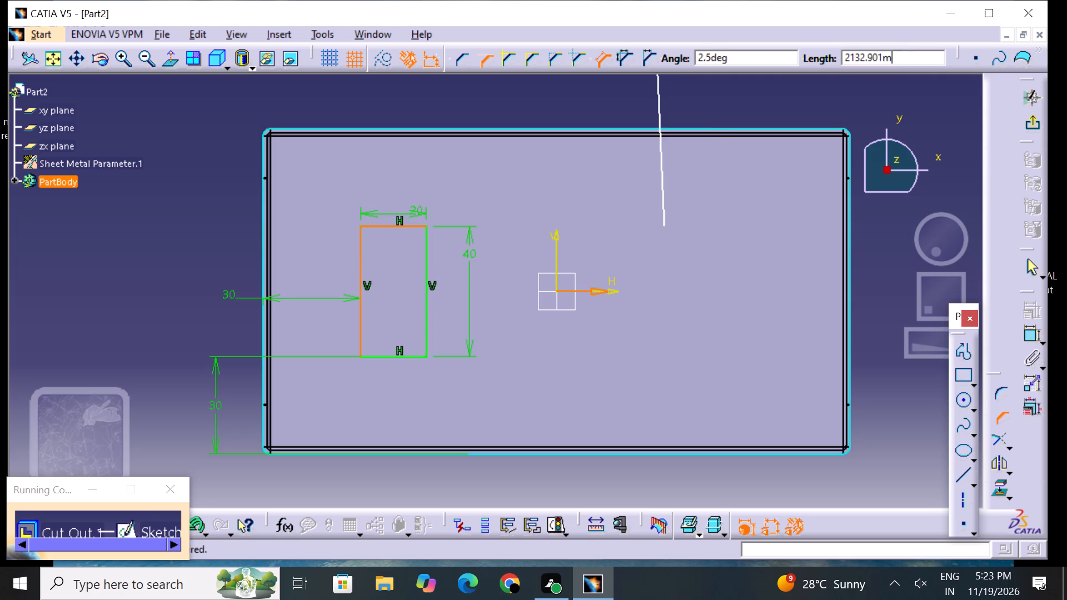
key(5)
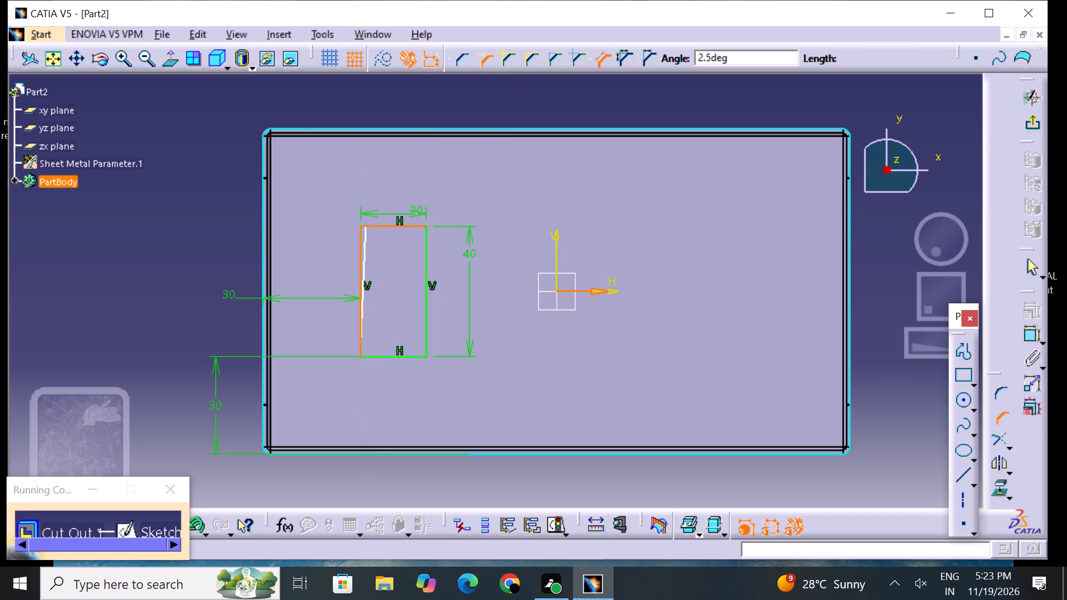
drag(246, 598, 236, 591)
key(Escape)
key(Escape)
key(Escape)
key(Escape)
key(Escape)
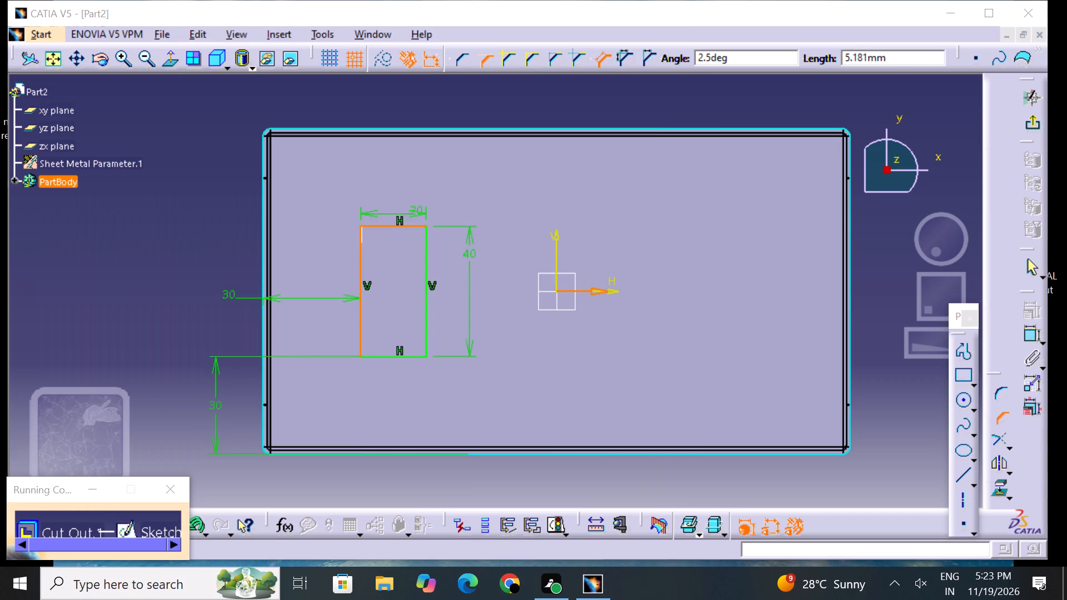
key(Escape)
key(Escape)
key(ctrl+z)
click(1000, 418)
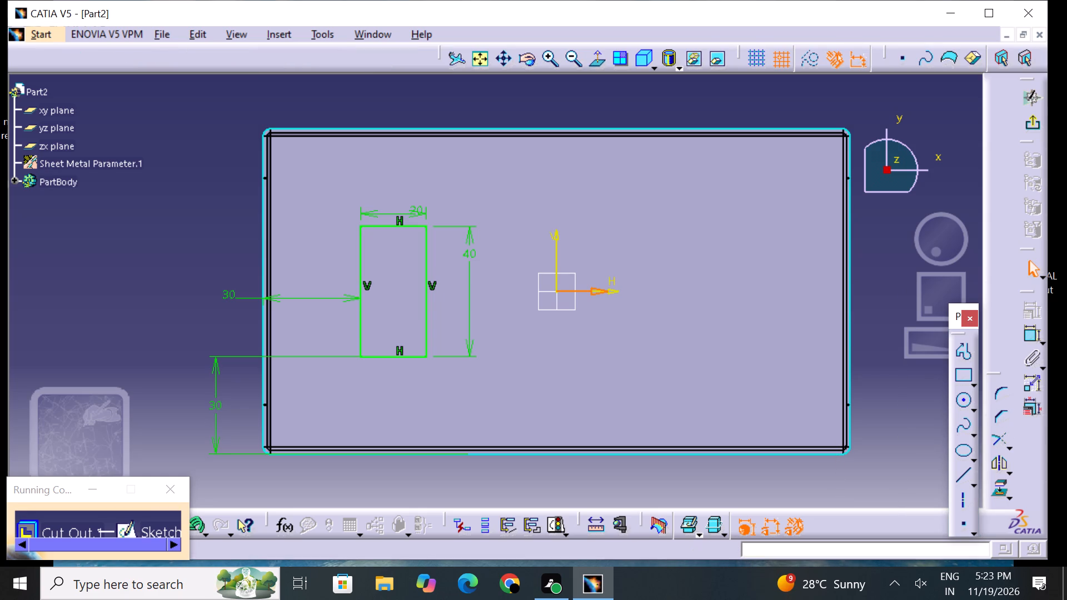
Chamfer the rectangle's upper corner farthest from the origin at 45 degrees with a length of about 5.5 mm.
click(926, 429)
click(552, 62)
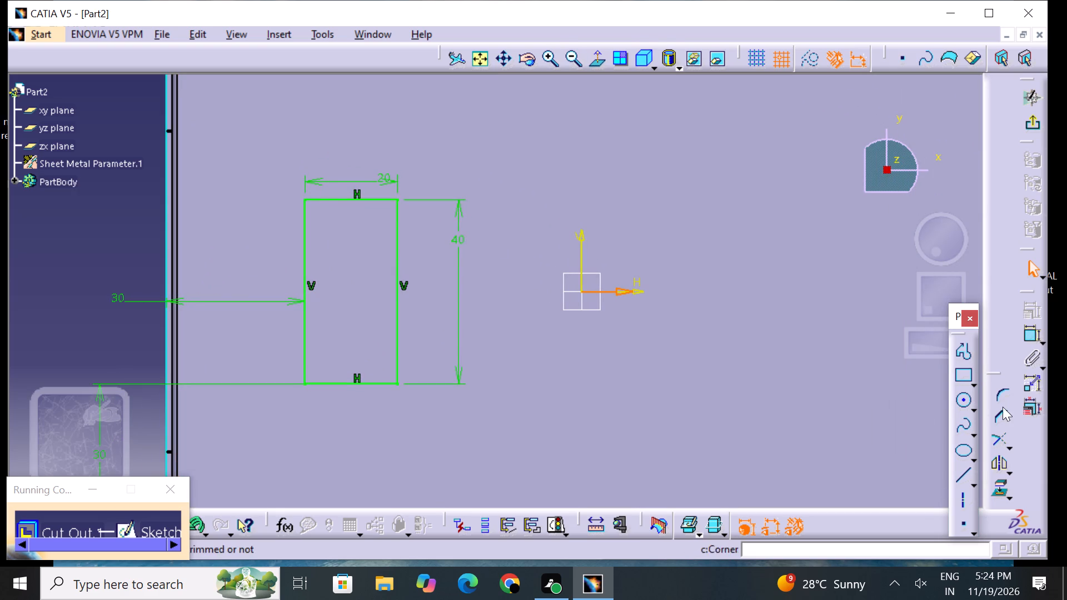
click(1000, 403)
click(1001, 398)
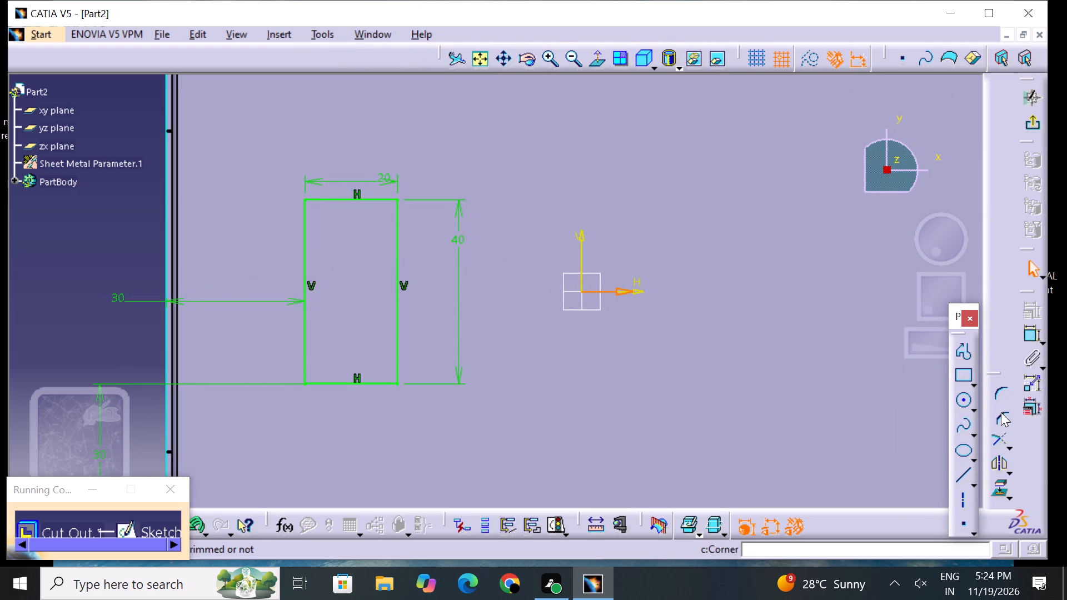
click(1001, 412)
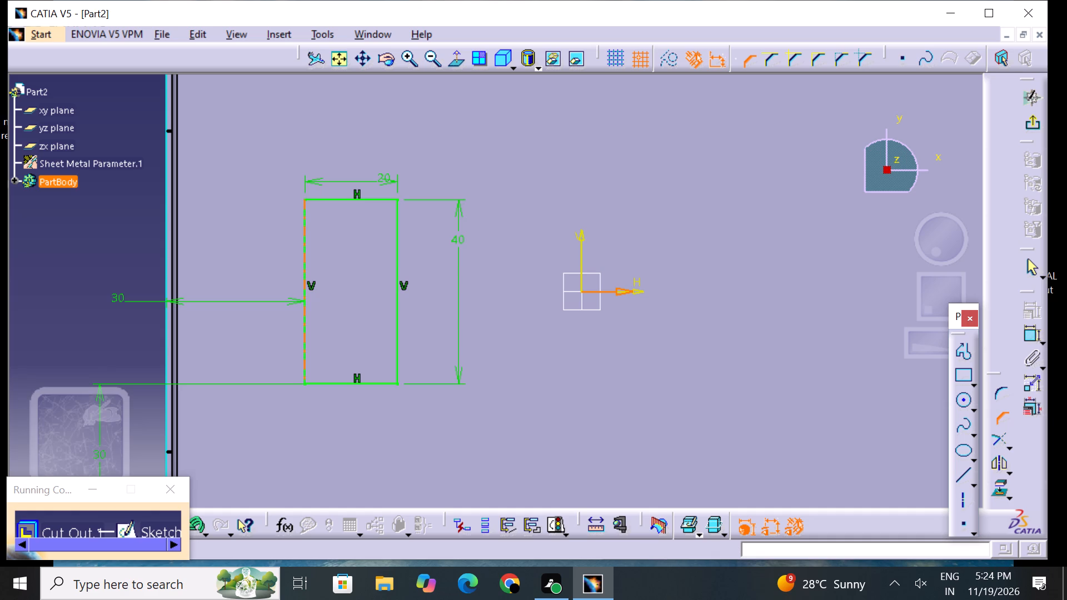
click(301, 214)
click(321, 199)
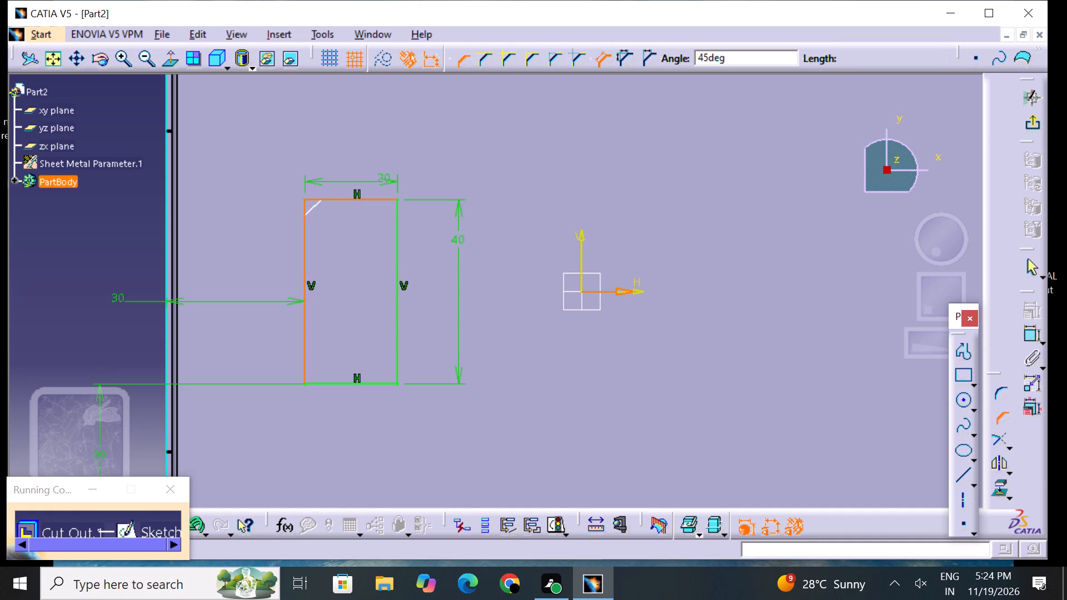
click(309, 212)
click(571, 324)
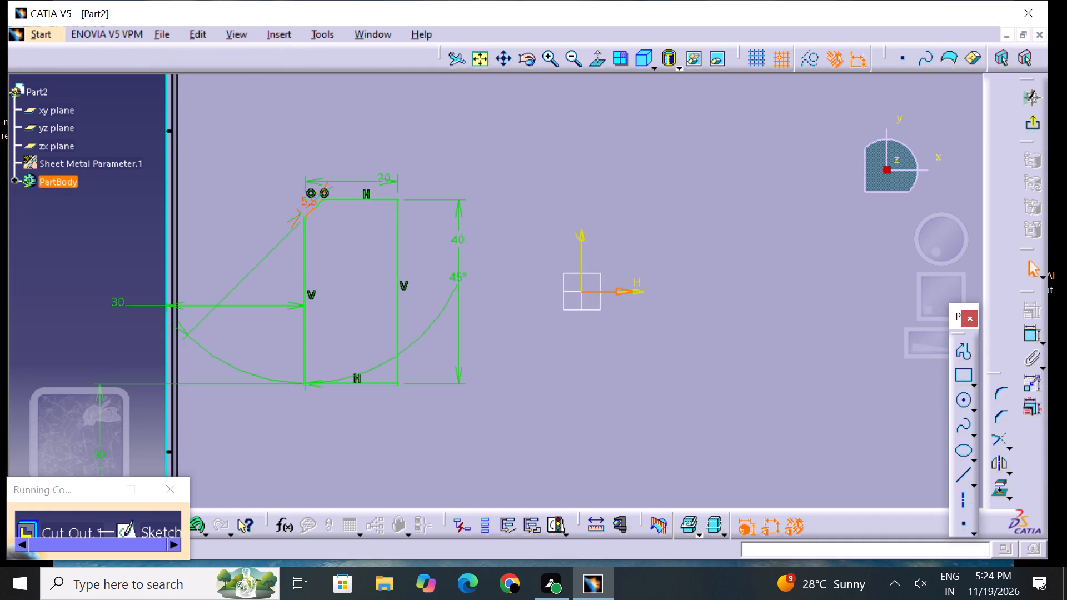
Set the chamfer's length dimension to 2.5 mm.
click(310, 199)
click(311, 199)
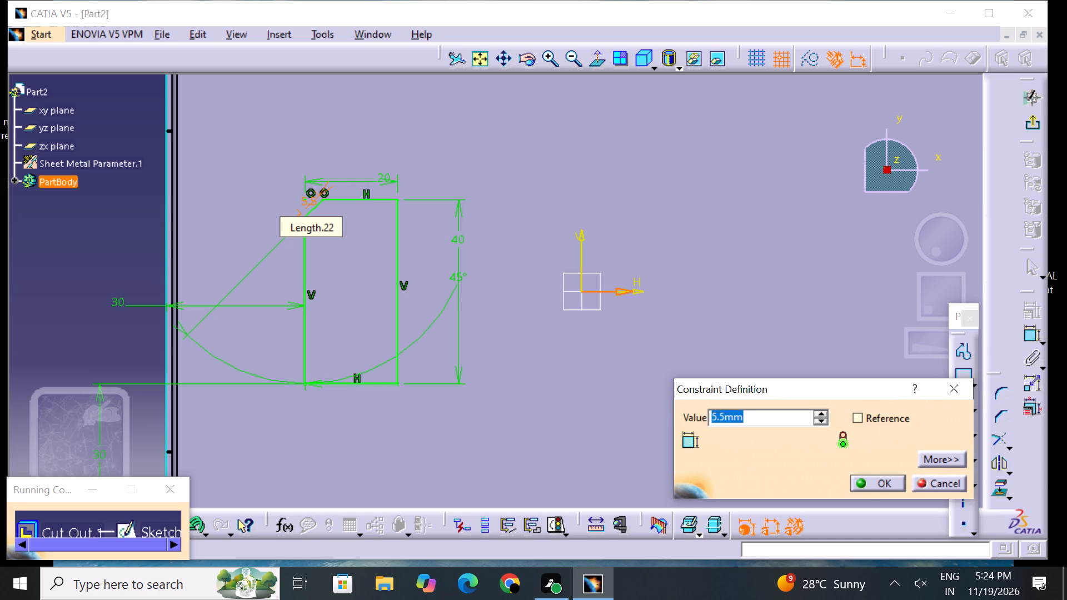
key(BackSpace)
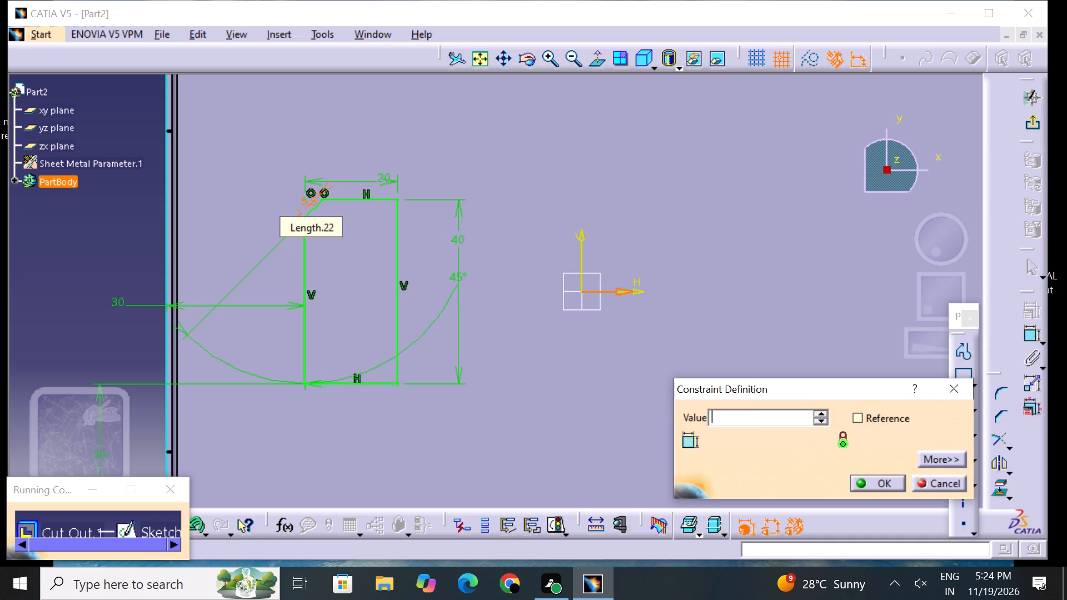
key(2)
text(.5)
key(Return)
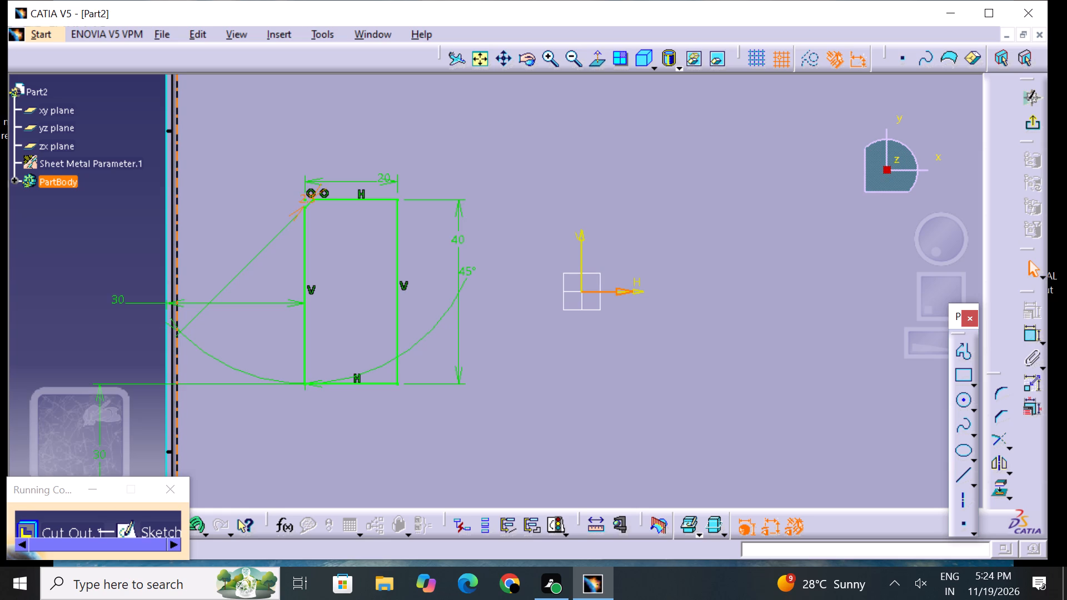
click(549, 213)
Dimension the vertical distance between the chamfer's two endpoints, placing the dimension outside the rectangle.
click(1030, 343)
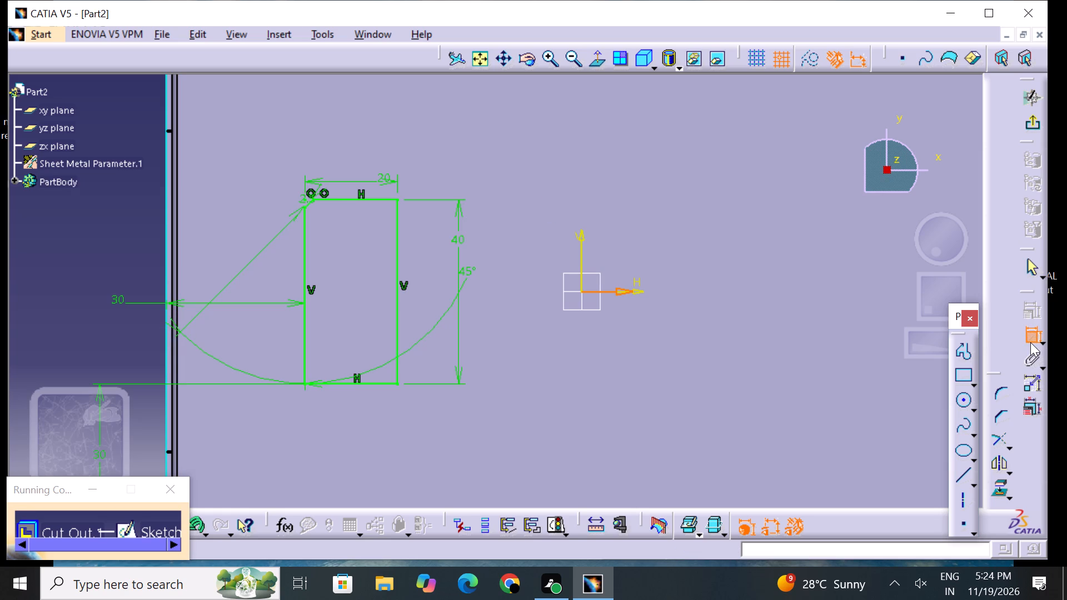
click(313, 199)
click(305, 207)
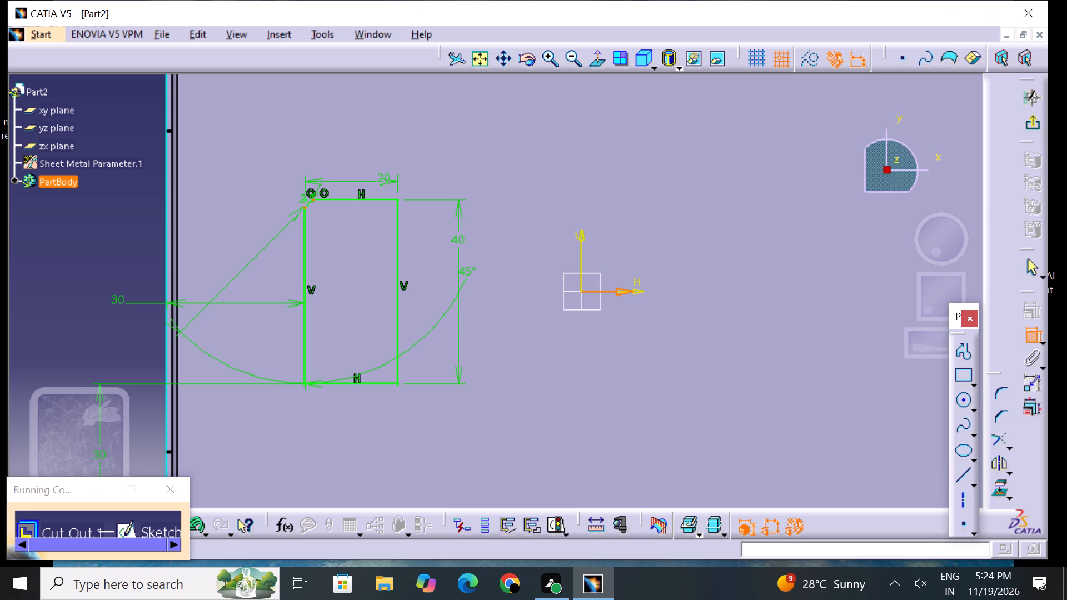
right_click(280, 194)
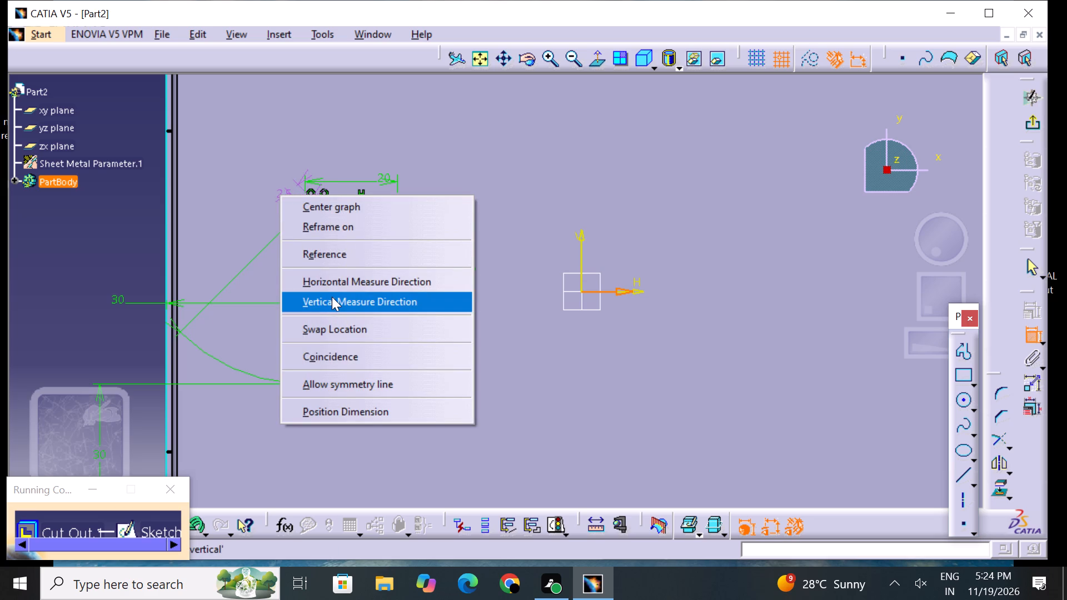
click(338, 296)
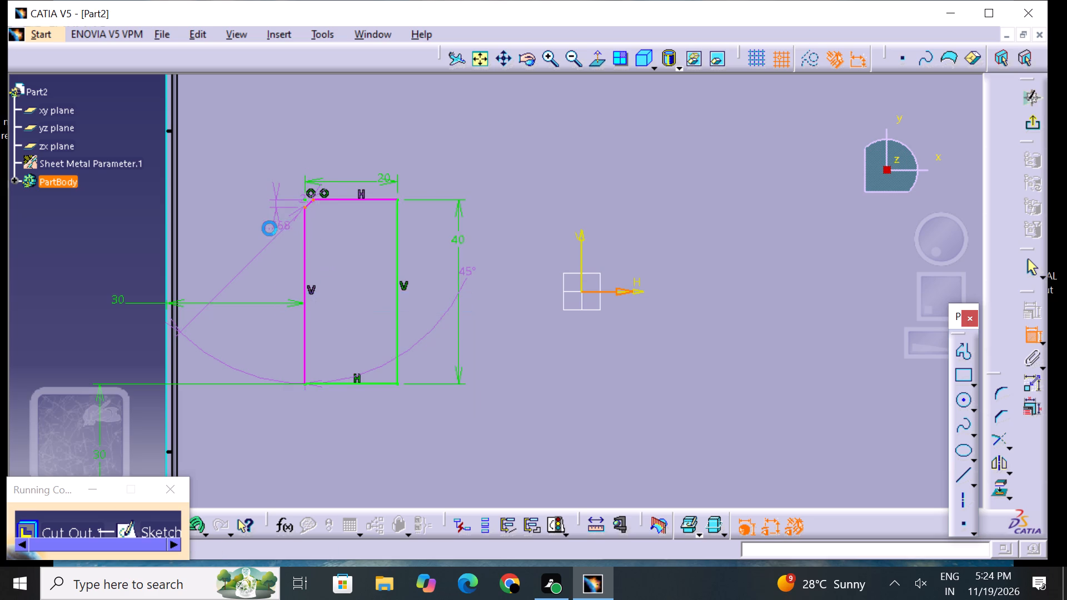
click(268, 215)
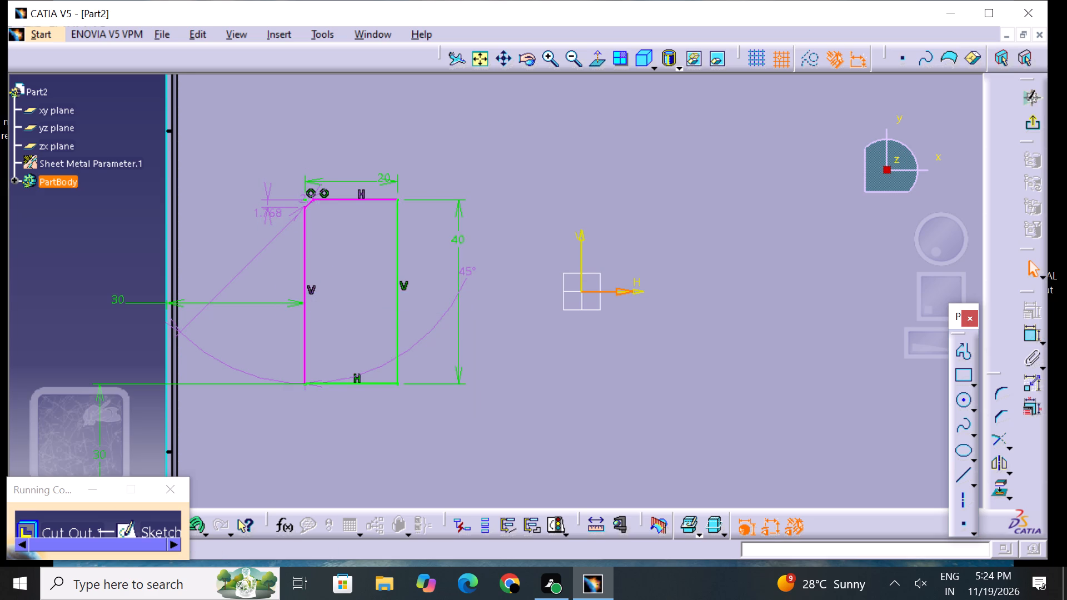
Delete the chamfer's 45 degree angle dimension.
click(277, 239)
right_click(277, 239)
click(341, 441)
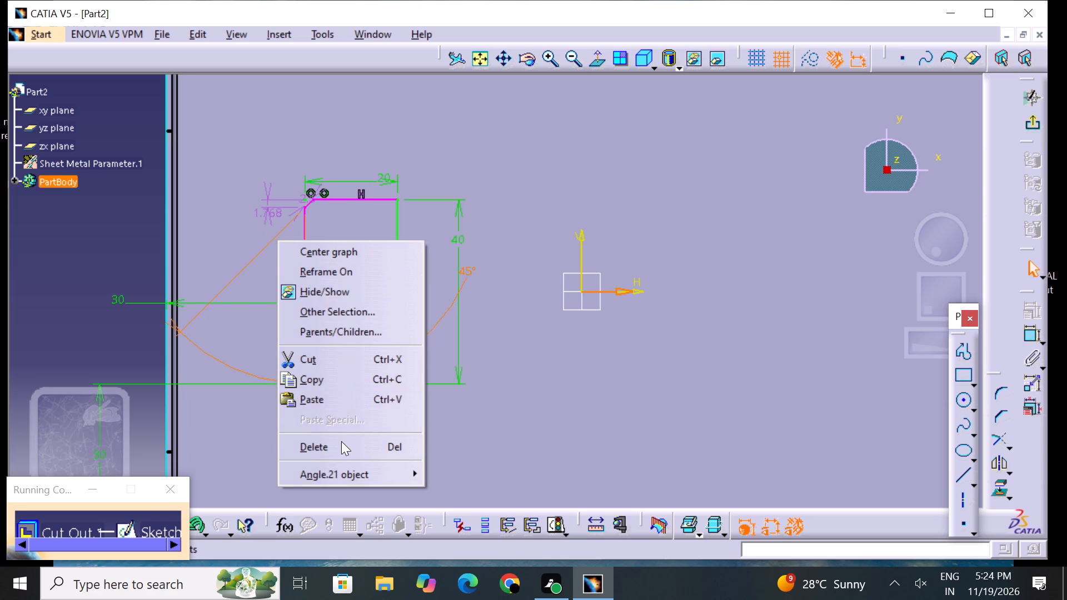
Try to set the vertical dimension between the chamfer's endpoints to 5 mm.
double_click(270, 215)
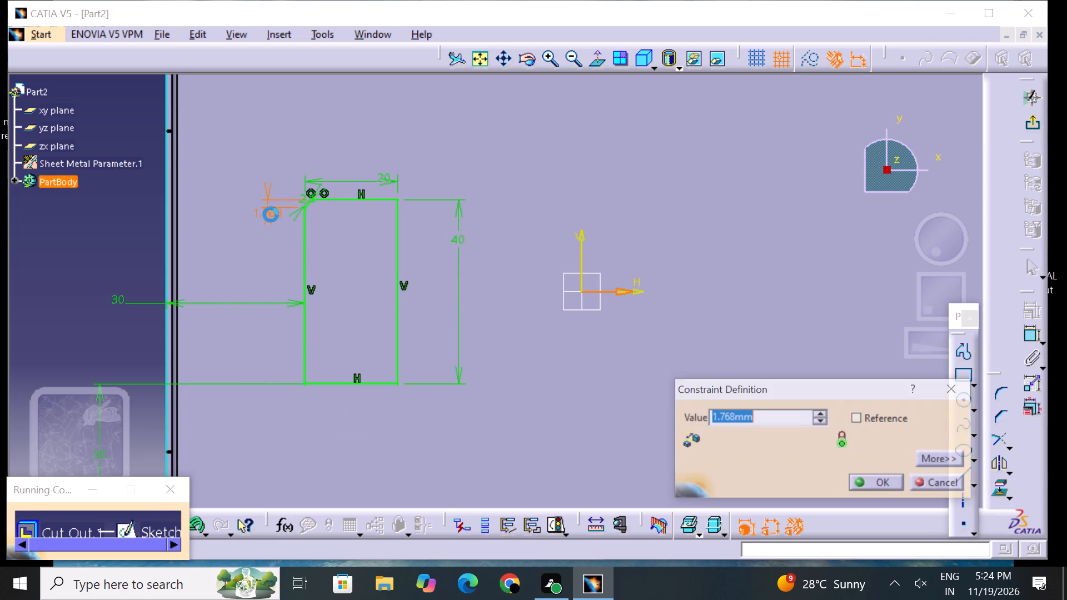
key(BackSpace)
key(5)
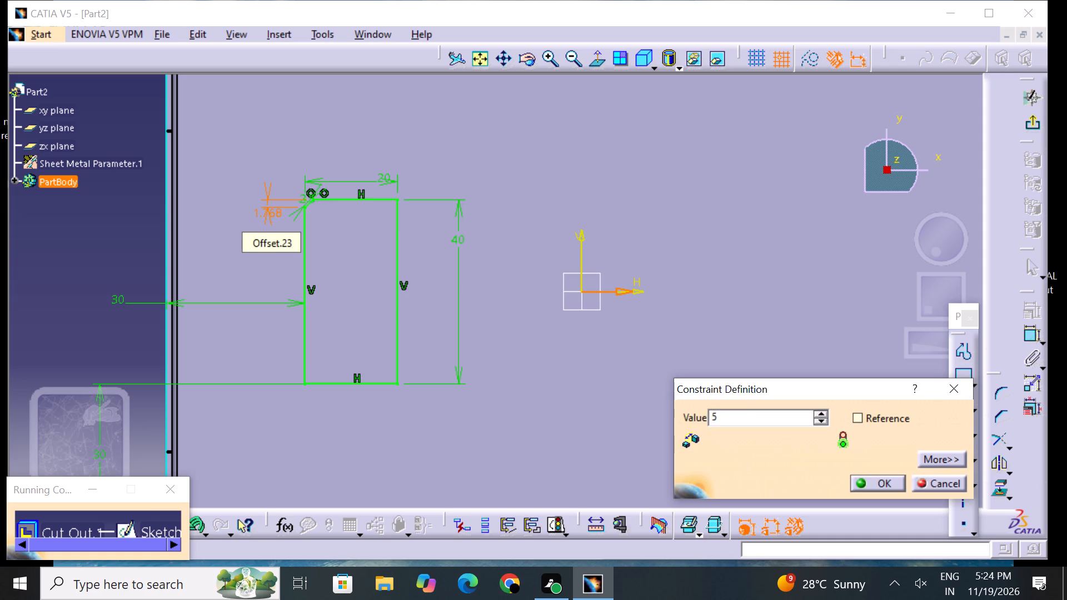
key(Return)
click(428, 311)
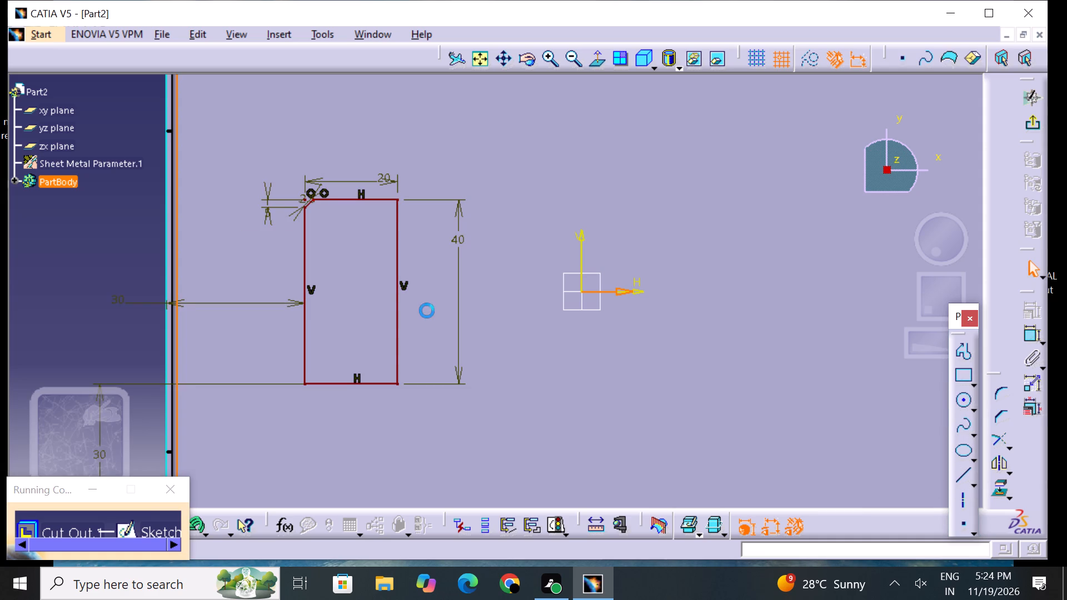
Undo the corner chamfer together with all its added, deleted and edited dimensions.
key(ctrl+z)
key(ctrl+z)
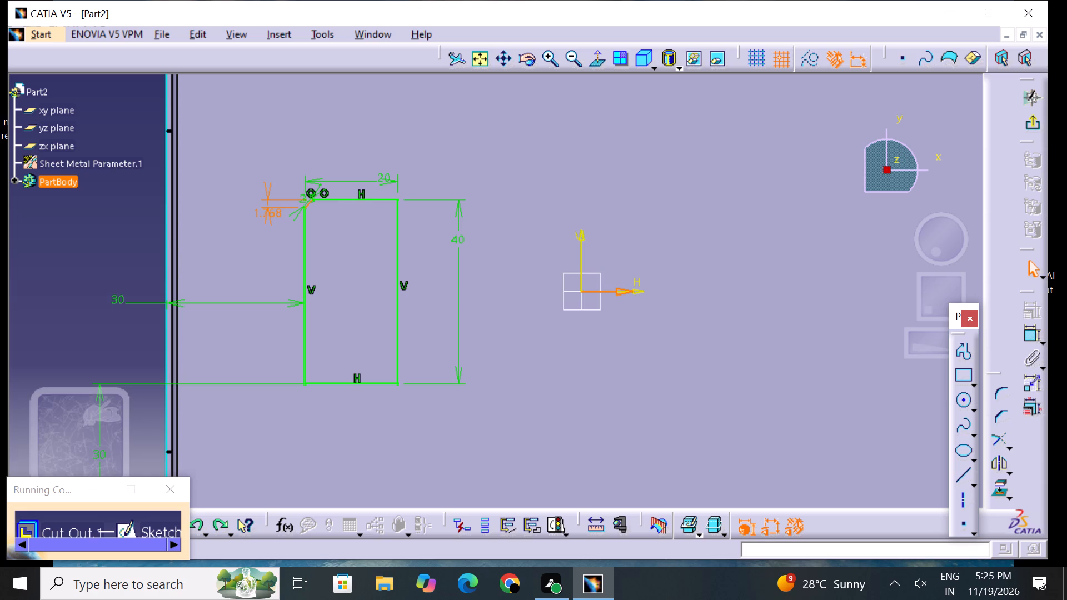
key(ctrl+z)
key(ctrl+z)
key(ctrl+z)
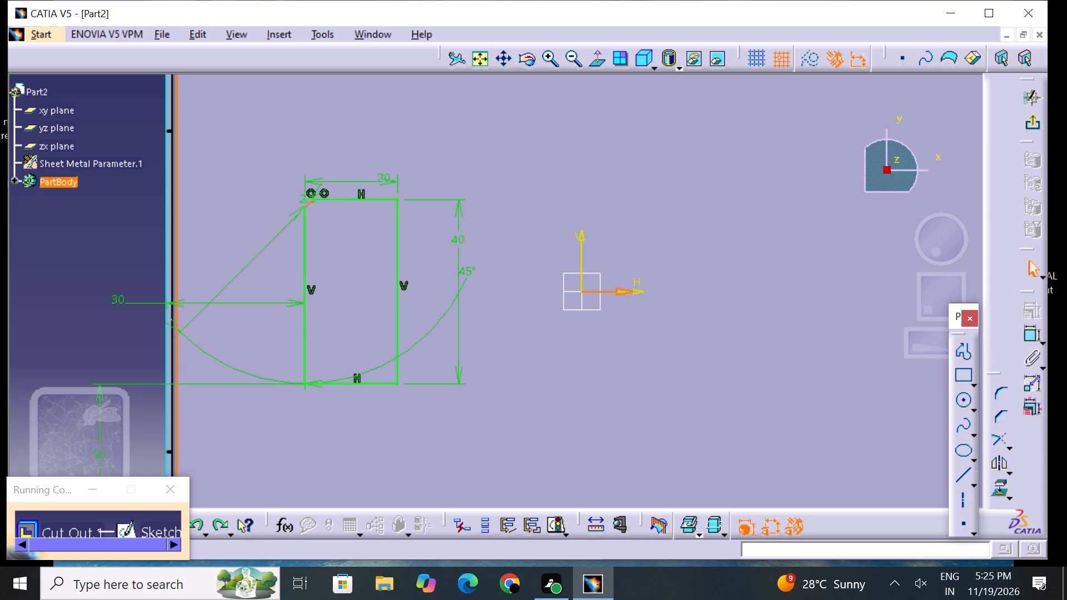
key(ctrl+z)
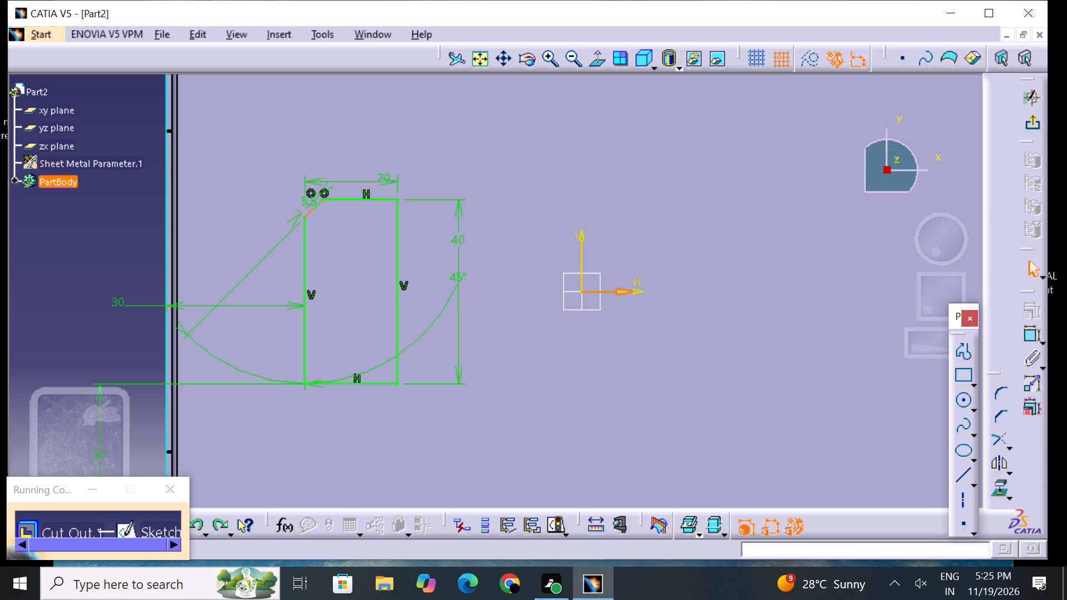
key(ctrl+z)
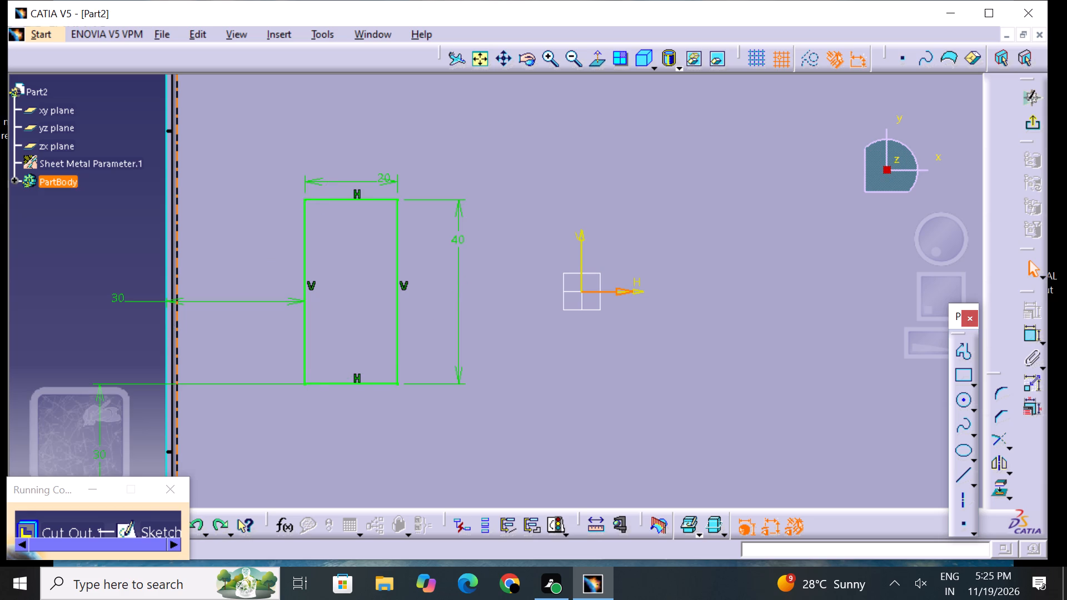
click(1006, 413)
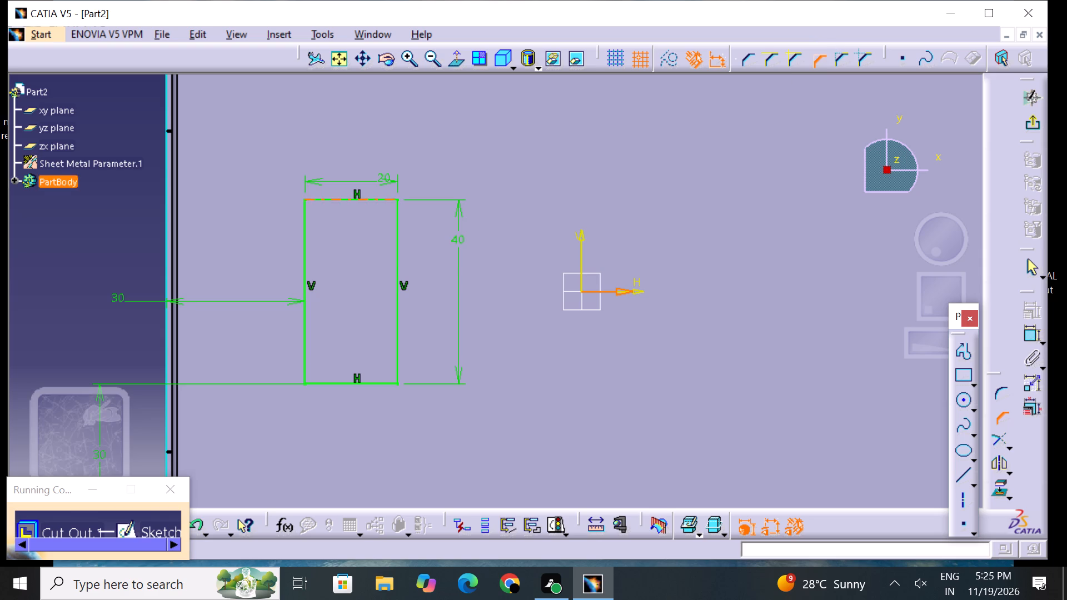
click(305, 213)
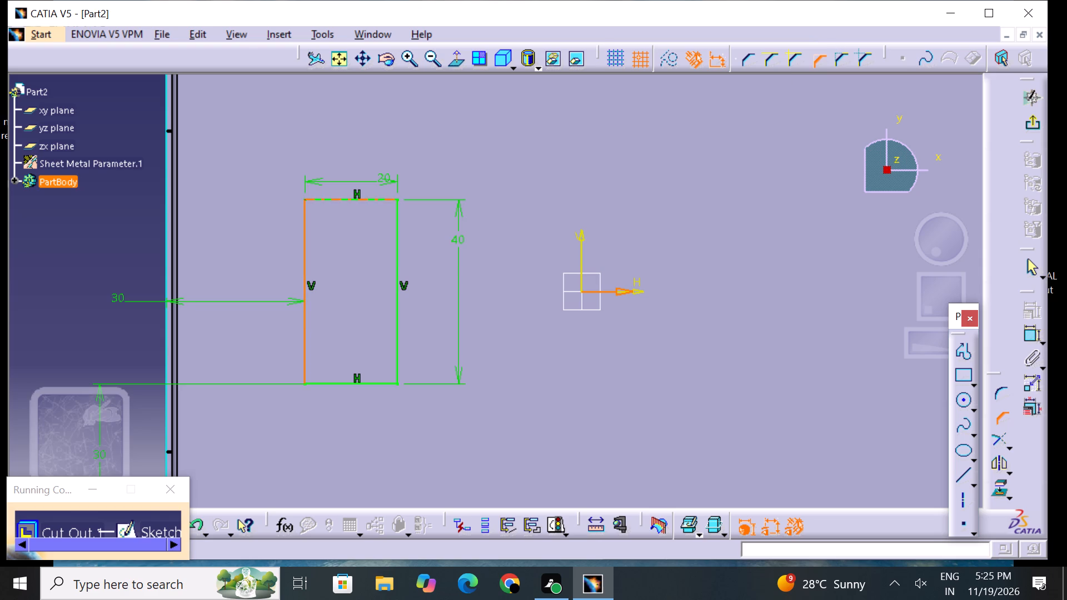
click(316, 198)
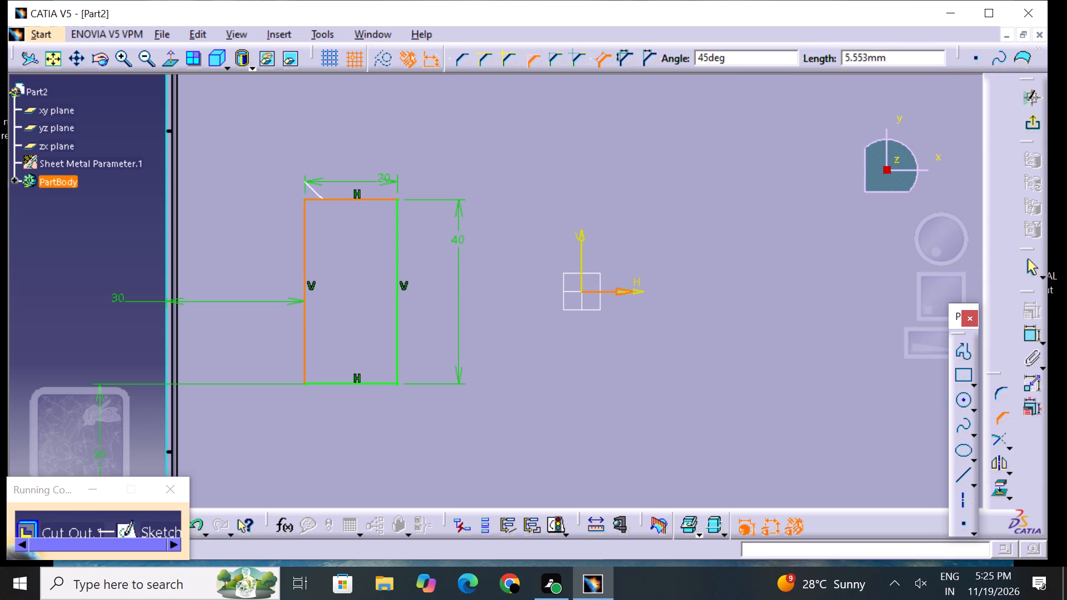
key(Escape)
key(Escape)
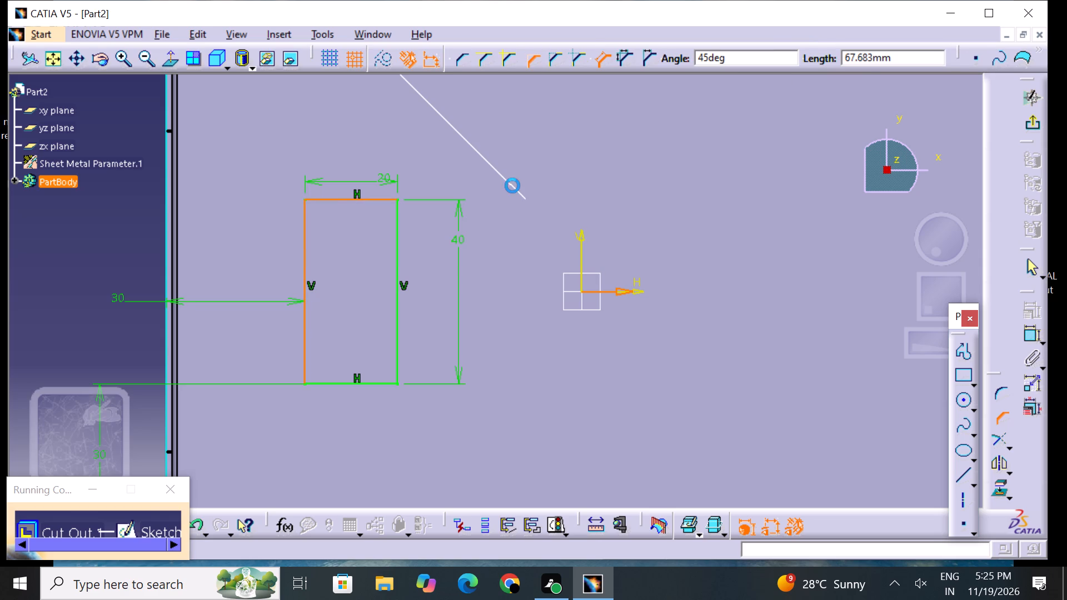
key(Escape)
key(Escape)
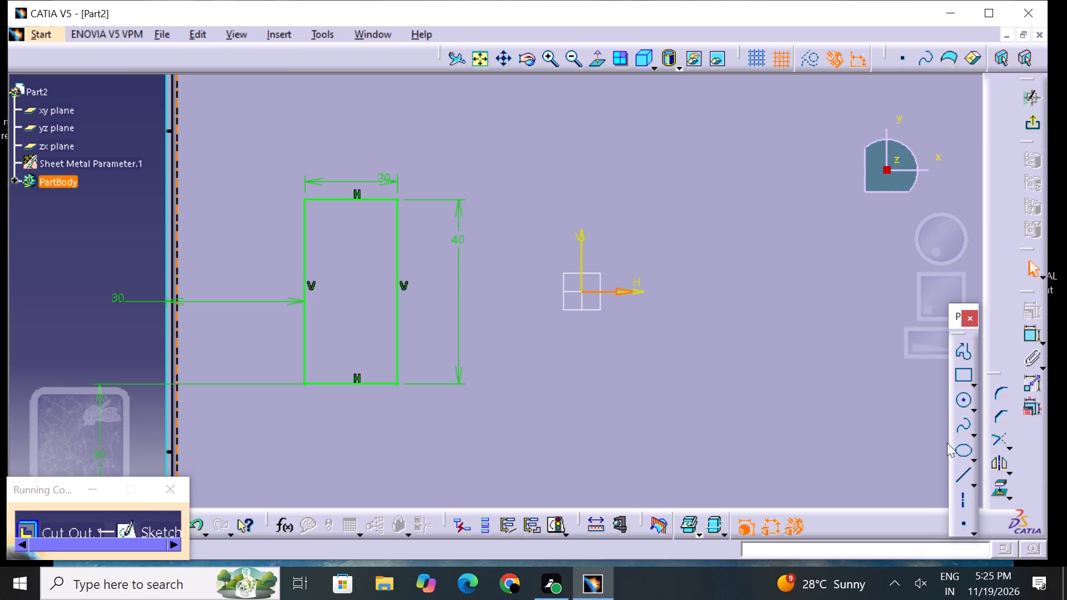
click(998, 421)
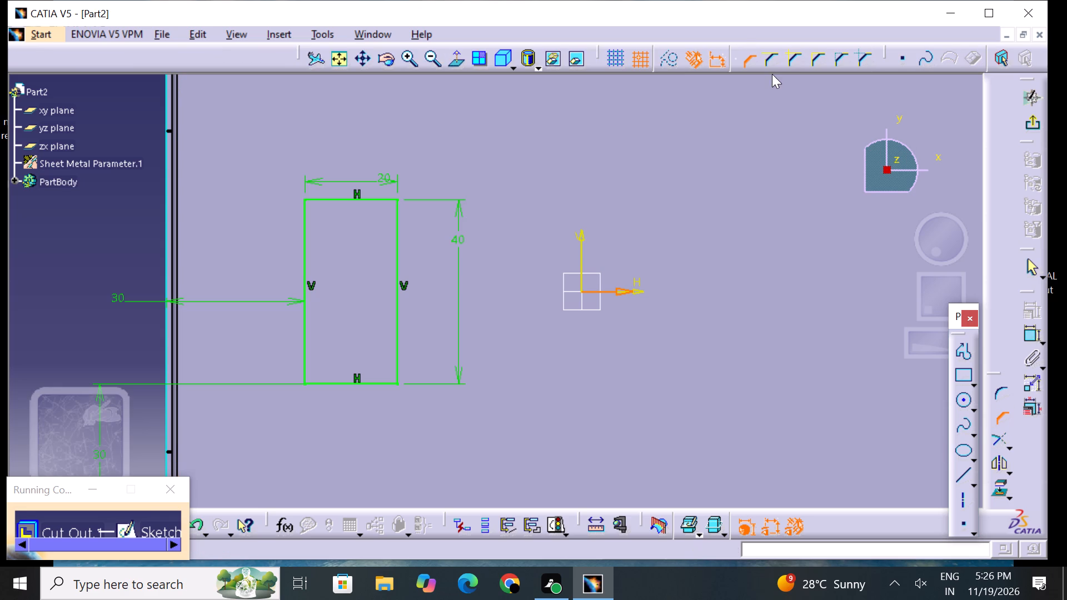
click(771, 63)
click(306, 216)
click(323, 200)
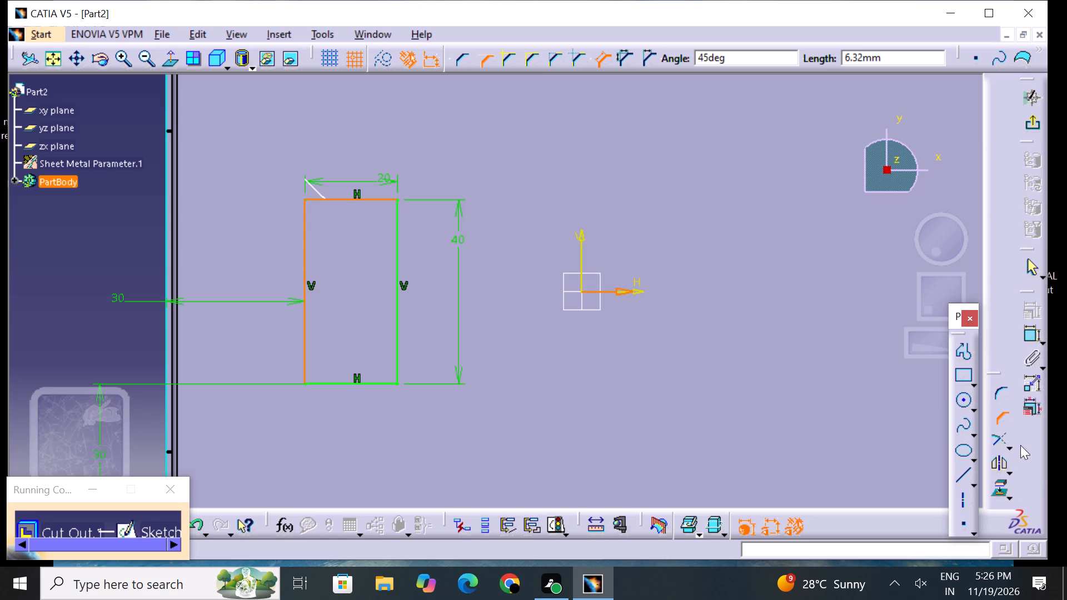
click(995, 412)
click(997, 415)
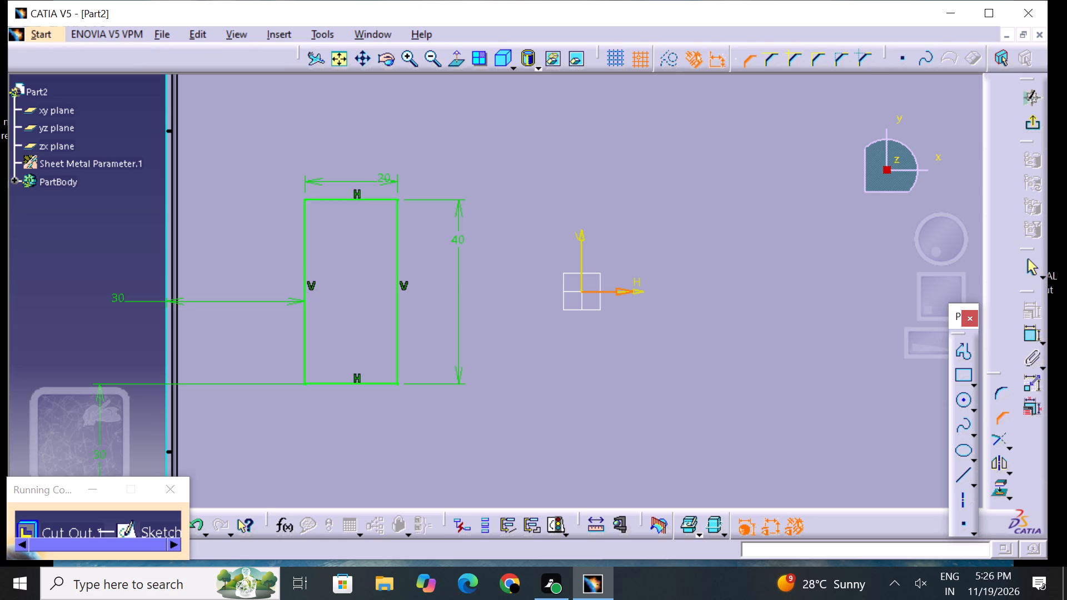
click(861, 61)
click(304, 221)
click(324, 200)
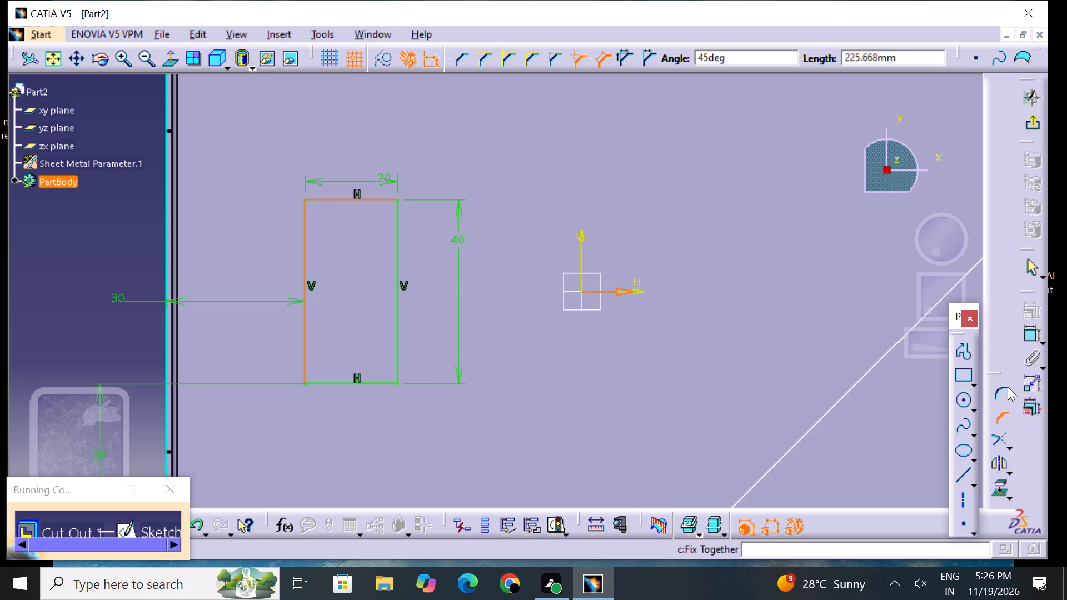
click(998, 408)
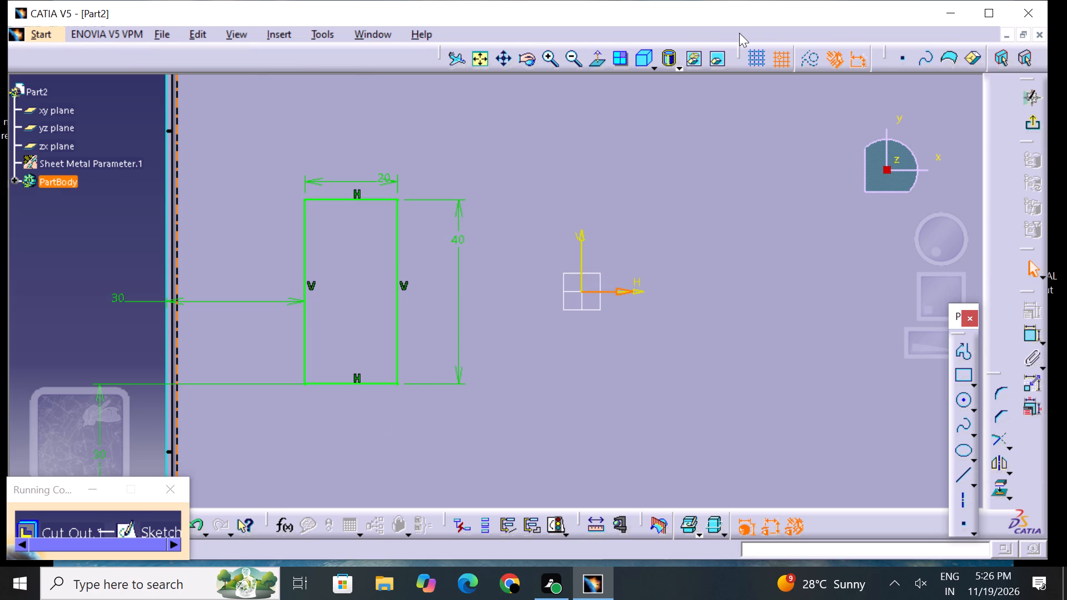
Chamfer the cutout rectangle's upper-left corner at 45 degrees, about 6.5 mm long, converting the second side's length into a distance.
click(1000, 416)
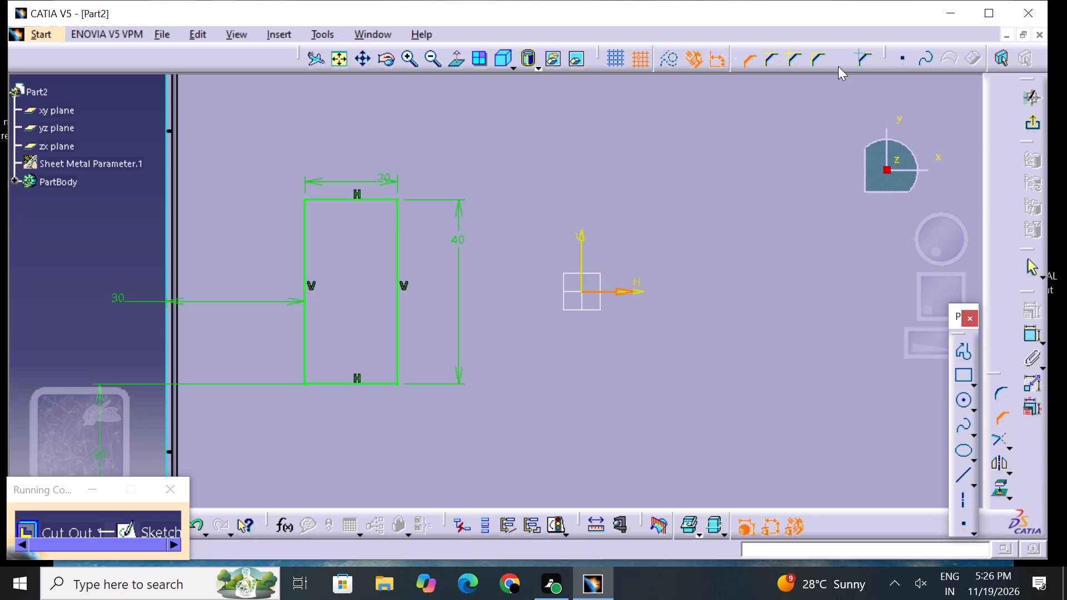
click(302, 218)
click(325, 197)
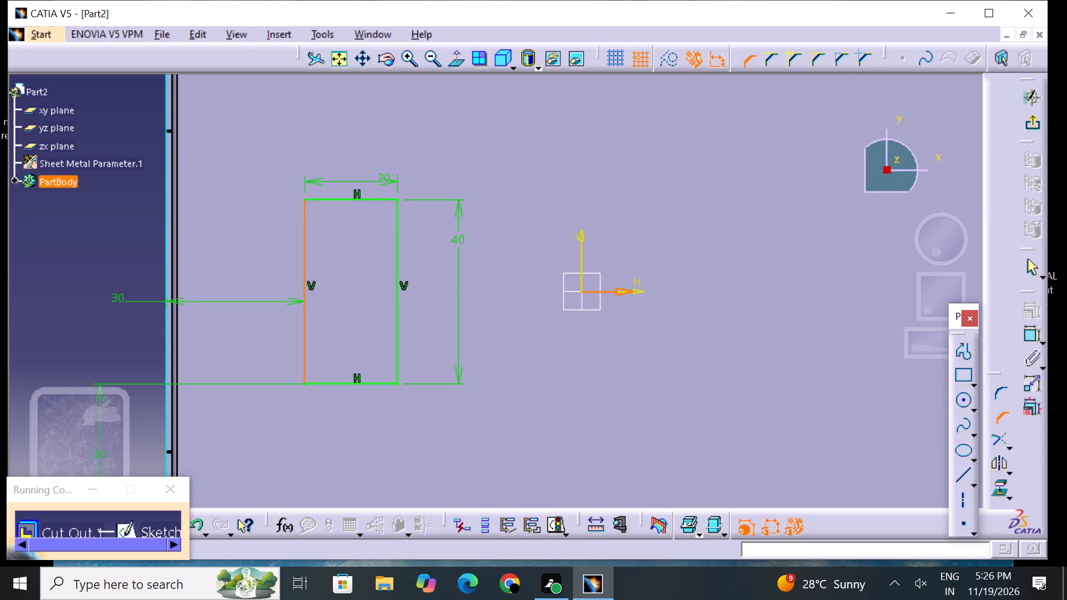
click(319, 208)
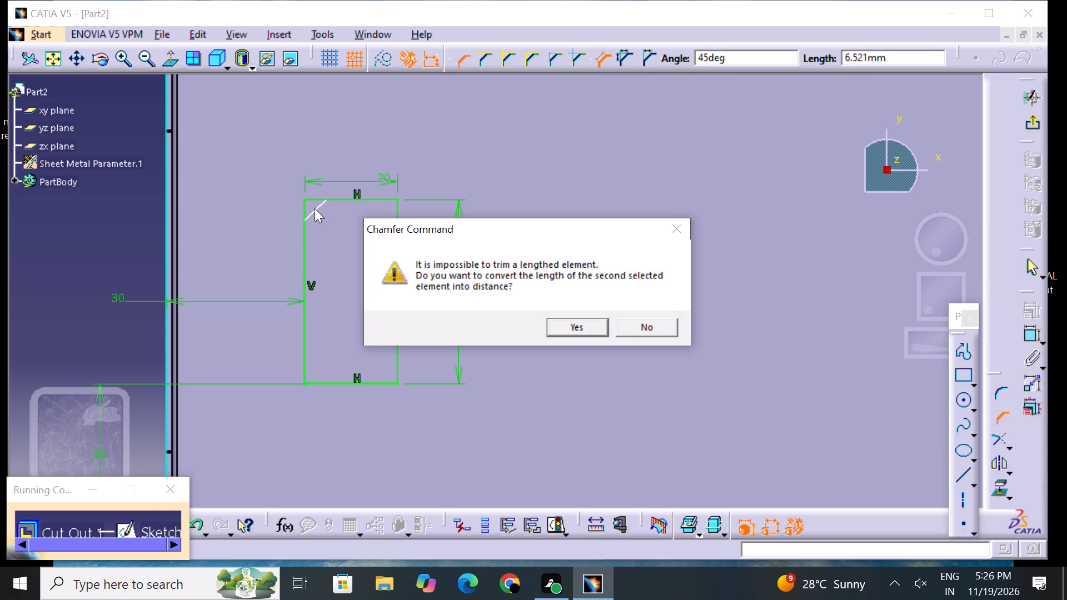
click(587, 333)
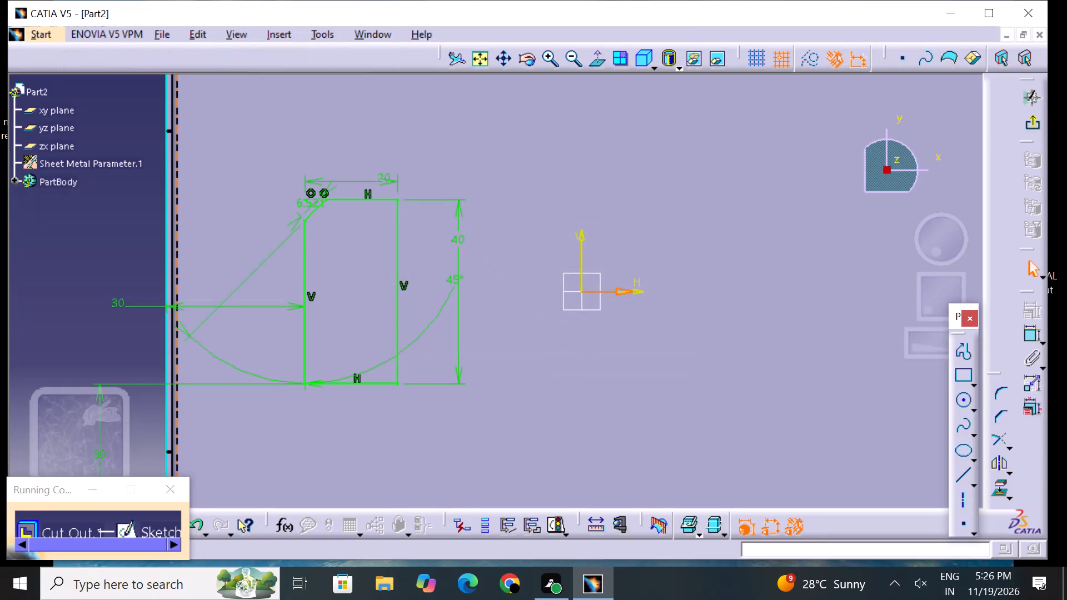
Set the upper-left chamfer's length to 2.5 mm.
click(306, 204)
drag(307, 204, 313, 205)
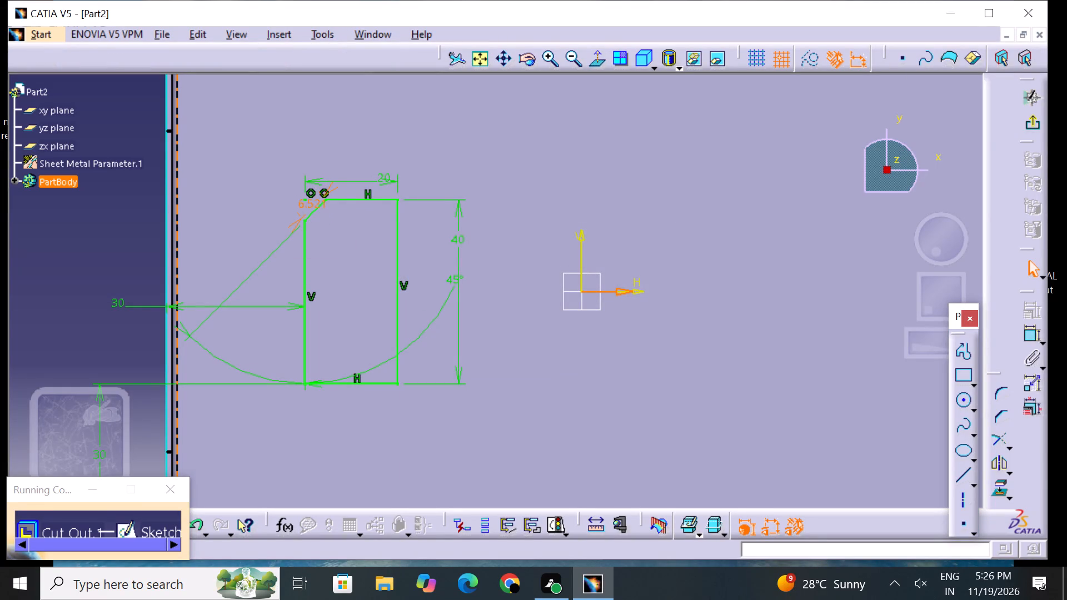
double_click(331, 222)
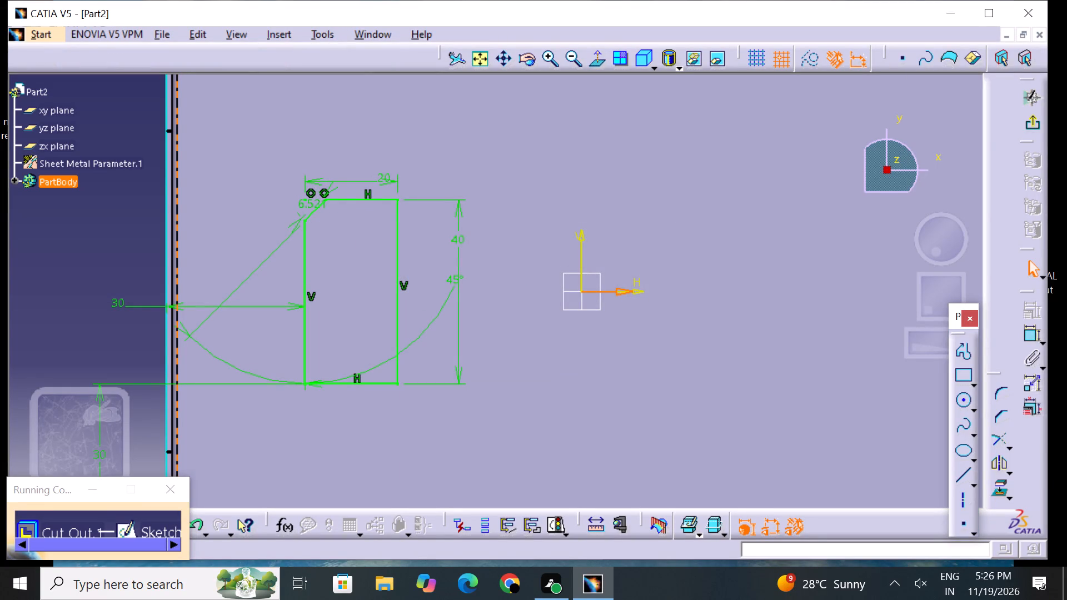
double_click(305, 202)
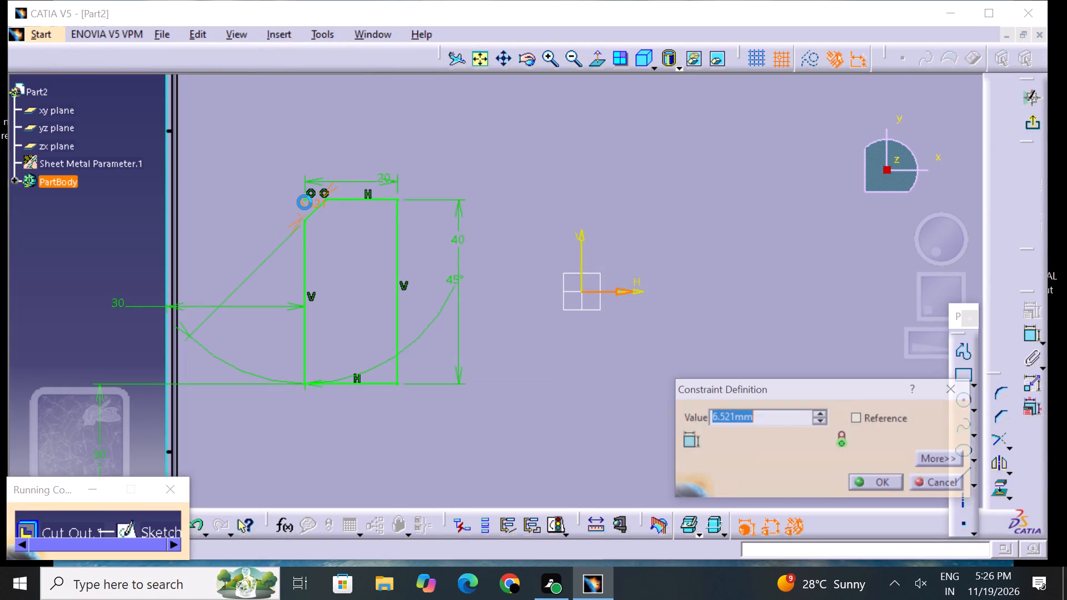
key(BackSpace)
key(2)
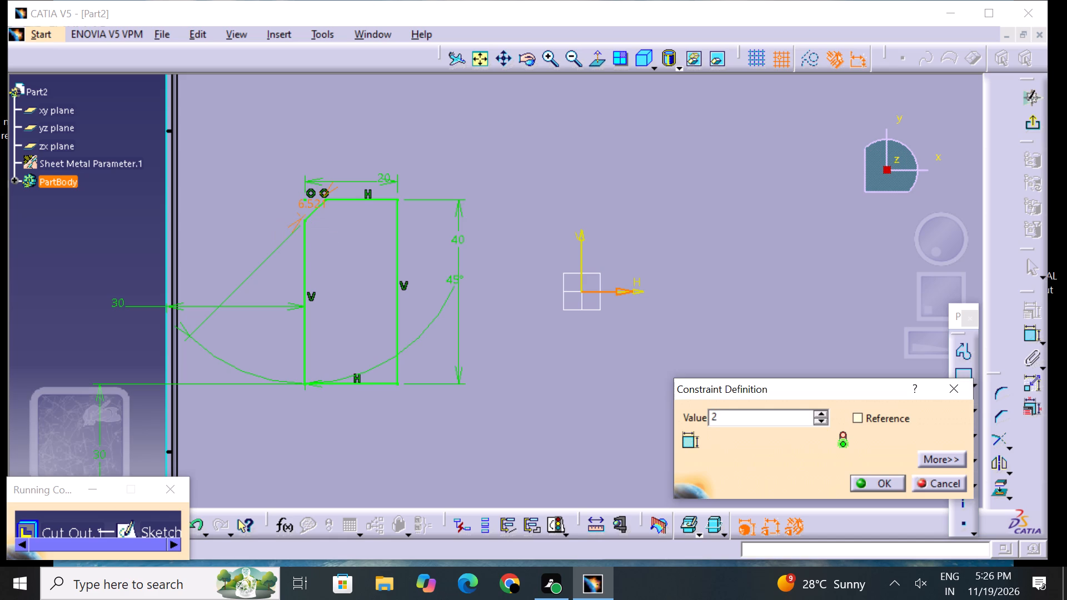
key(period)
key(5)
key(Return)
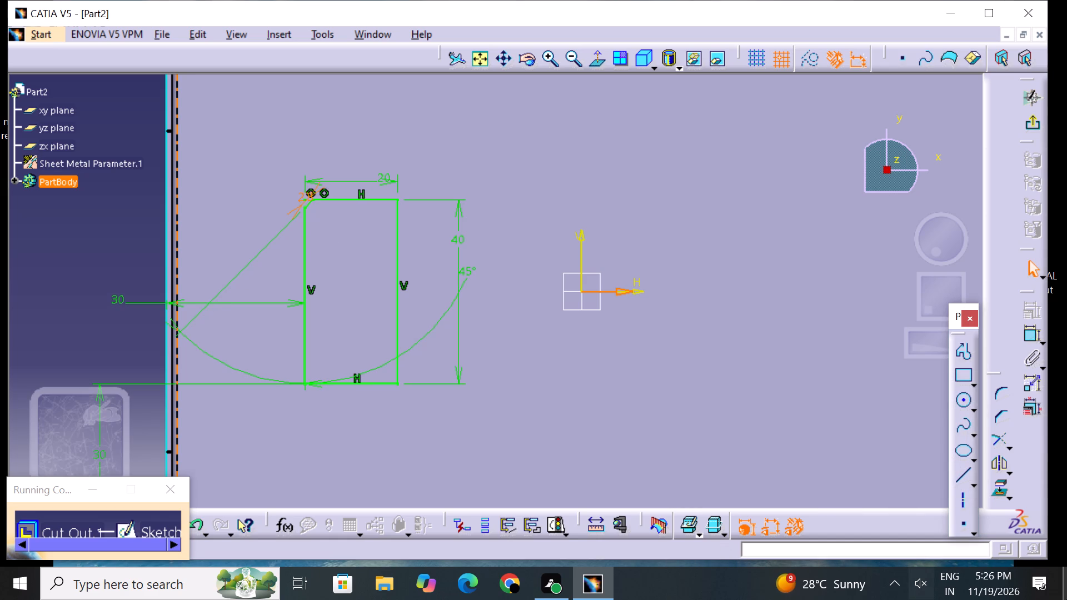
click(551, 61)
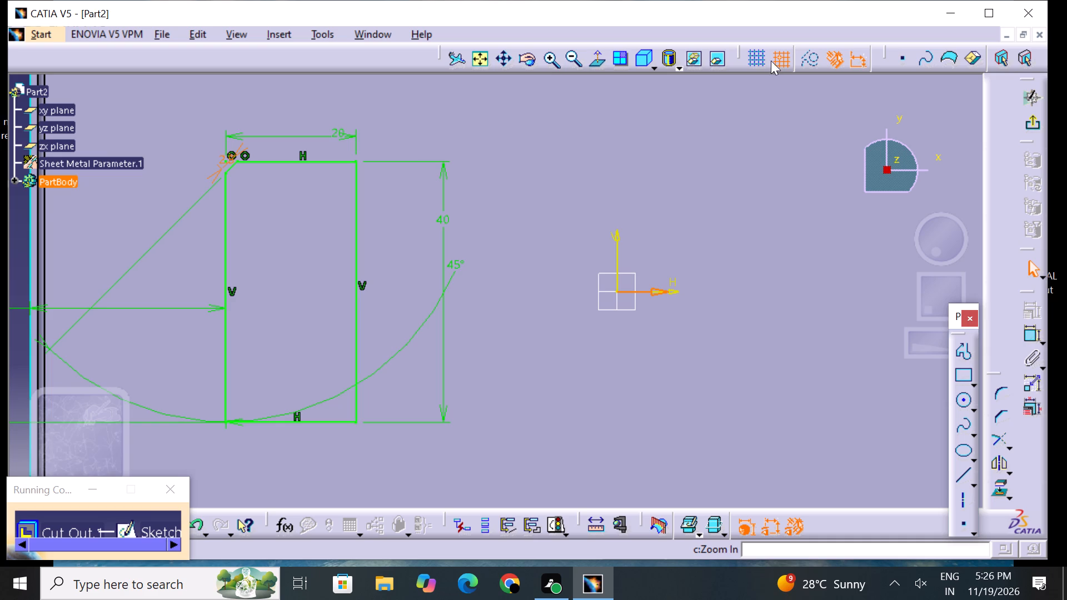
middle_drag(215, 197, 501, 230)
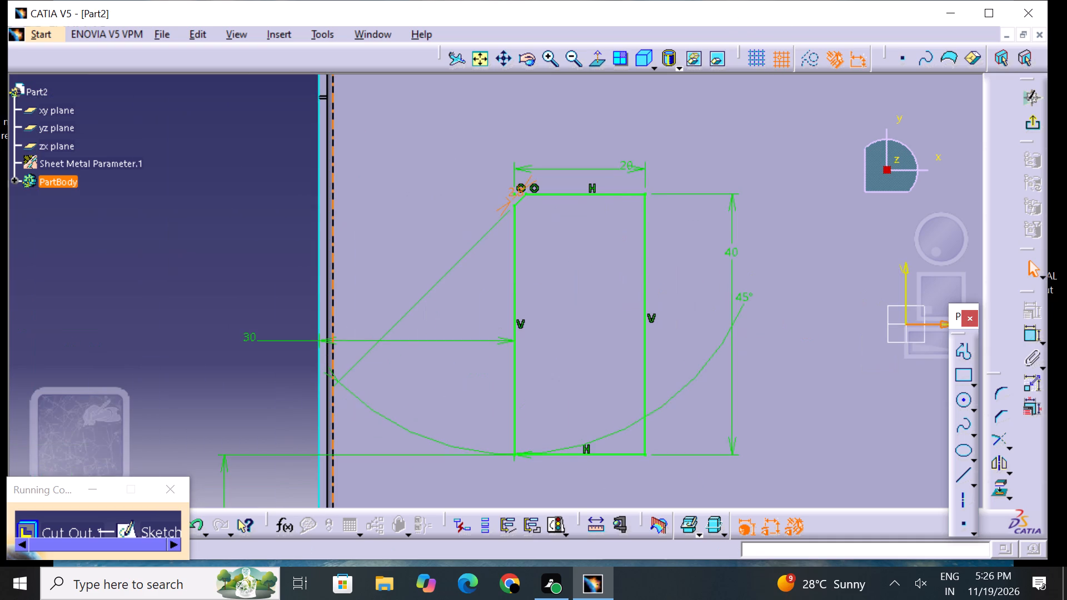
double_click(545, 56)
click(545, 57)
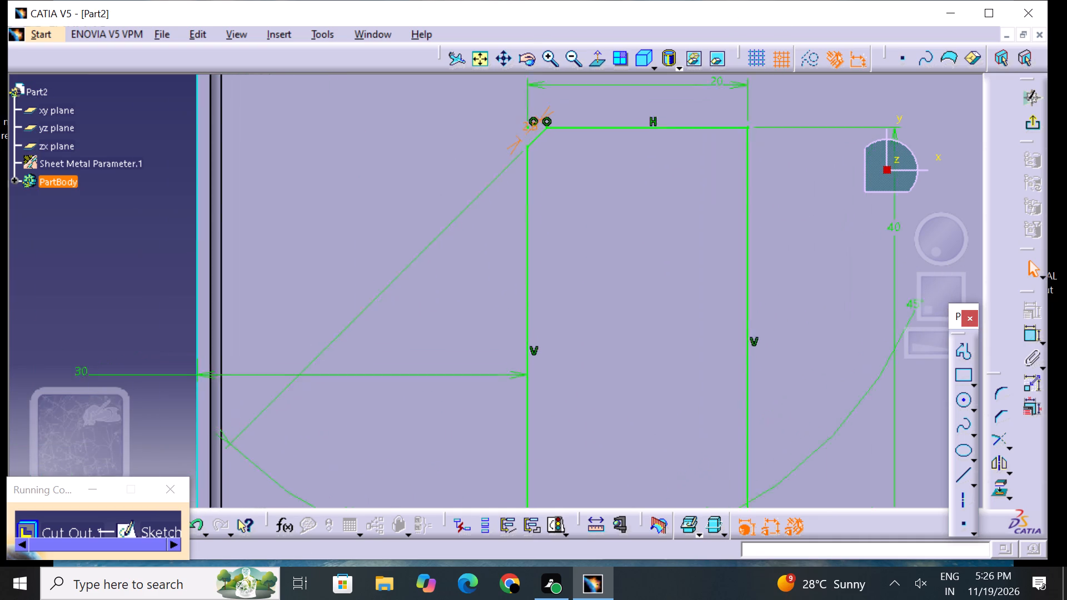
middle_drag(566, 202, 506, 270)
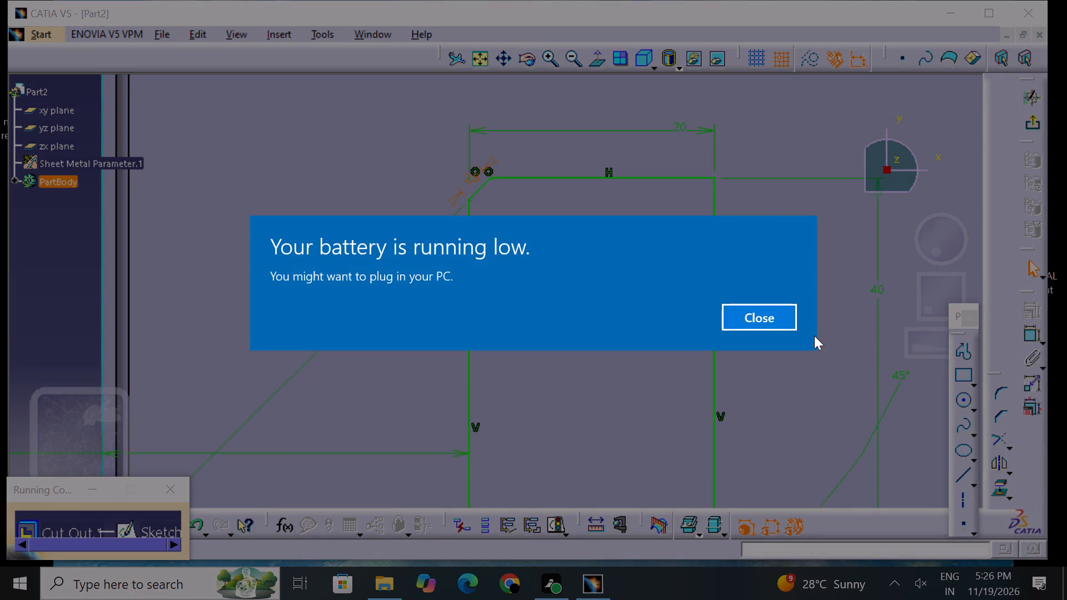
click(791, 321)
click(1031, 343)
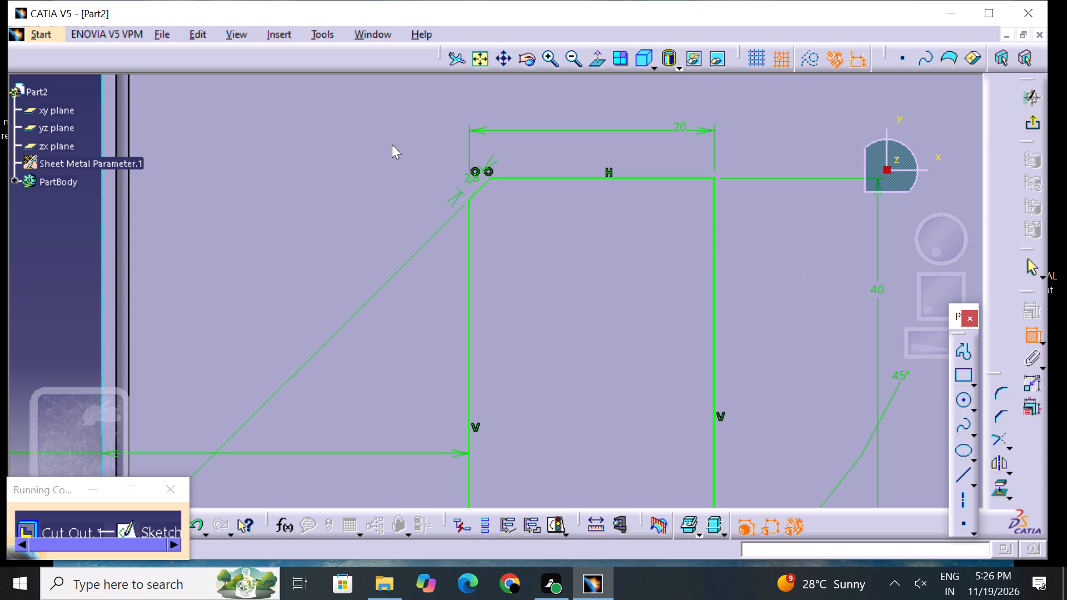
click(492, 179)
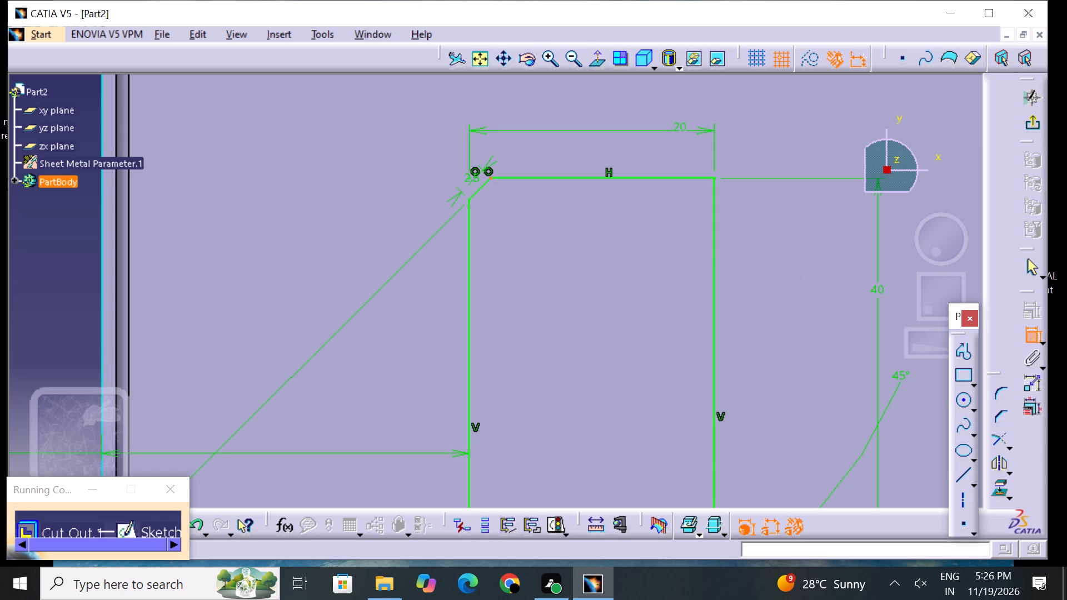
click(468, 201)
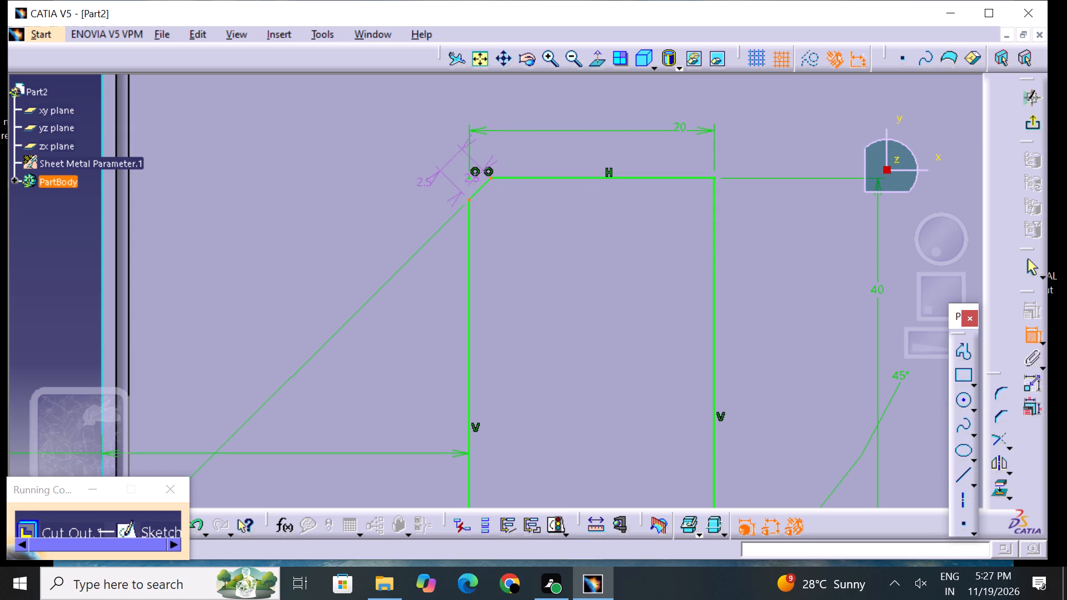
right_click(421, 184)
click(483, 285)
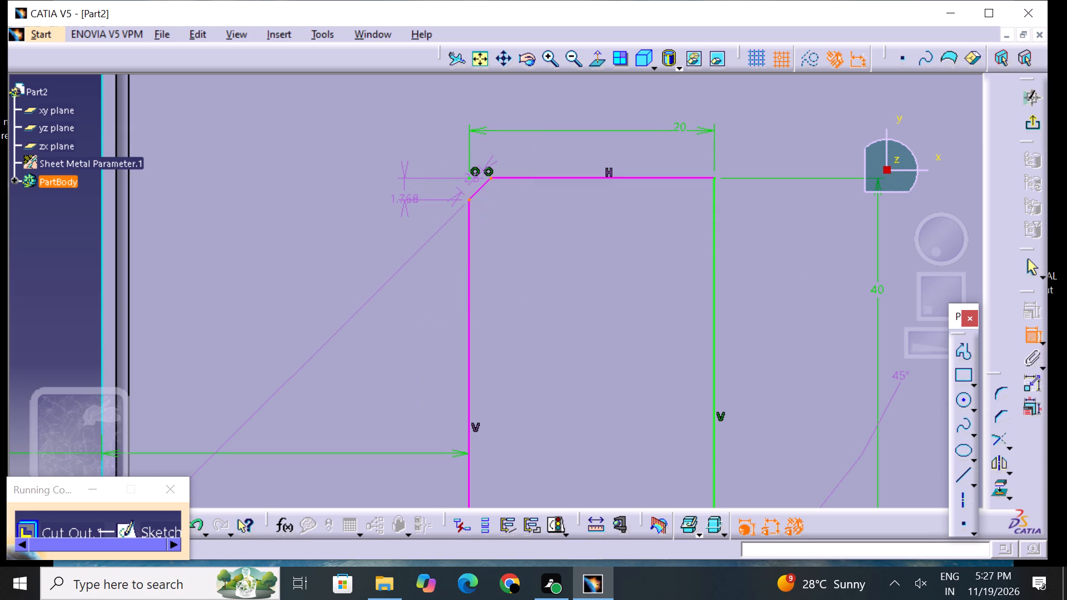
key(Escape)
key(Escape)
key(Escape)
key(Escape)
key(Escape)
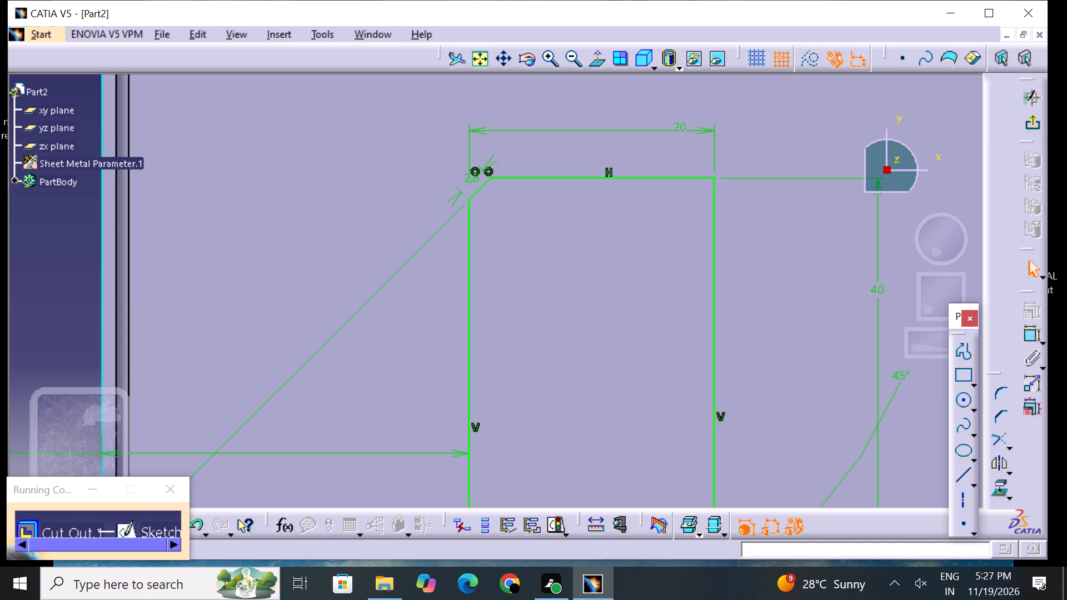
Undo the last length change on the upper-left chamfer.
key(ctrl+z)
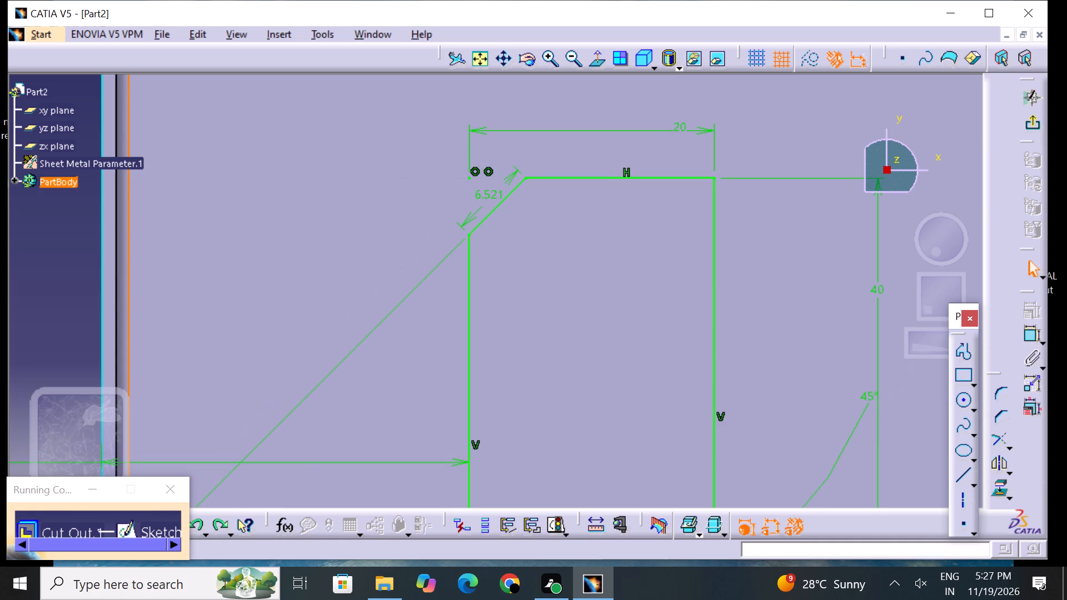
Set the upper-left chamfer's length to 5 mm and reposition its 45 degree angle dimension.
double_click(488, 205)
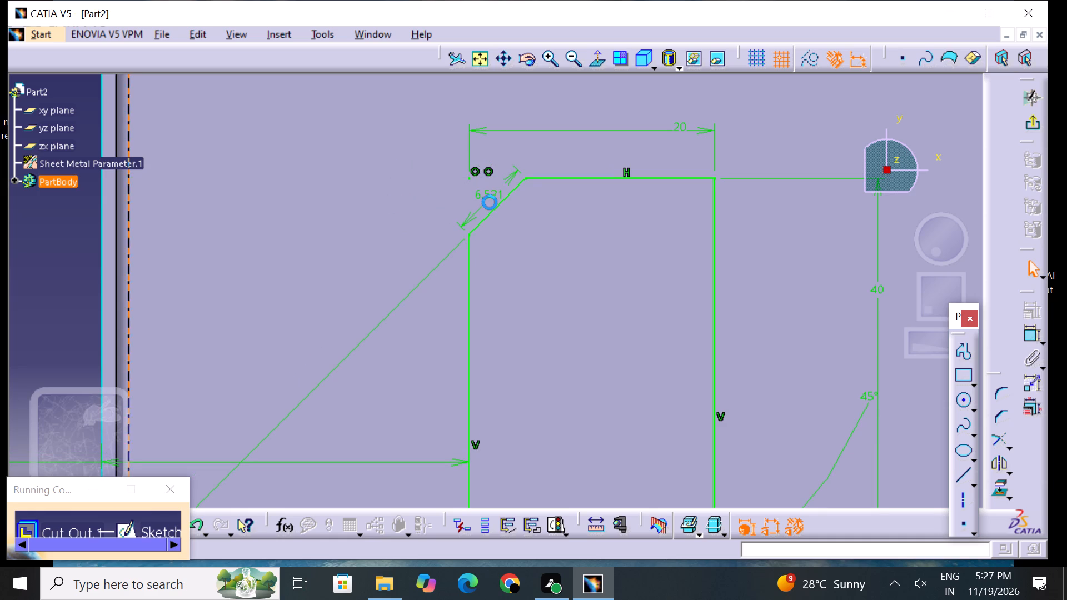
double_click(491, 194)
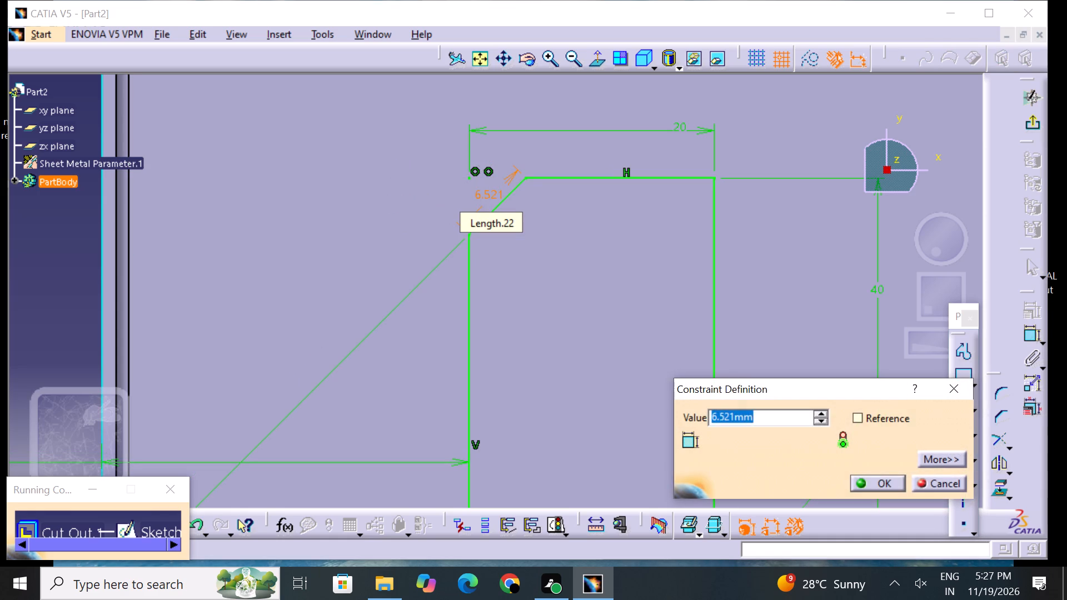
key(BackSpace)
key(5)
key(Return)
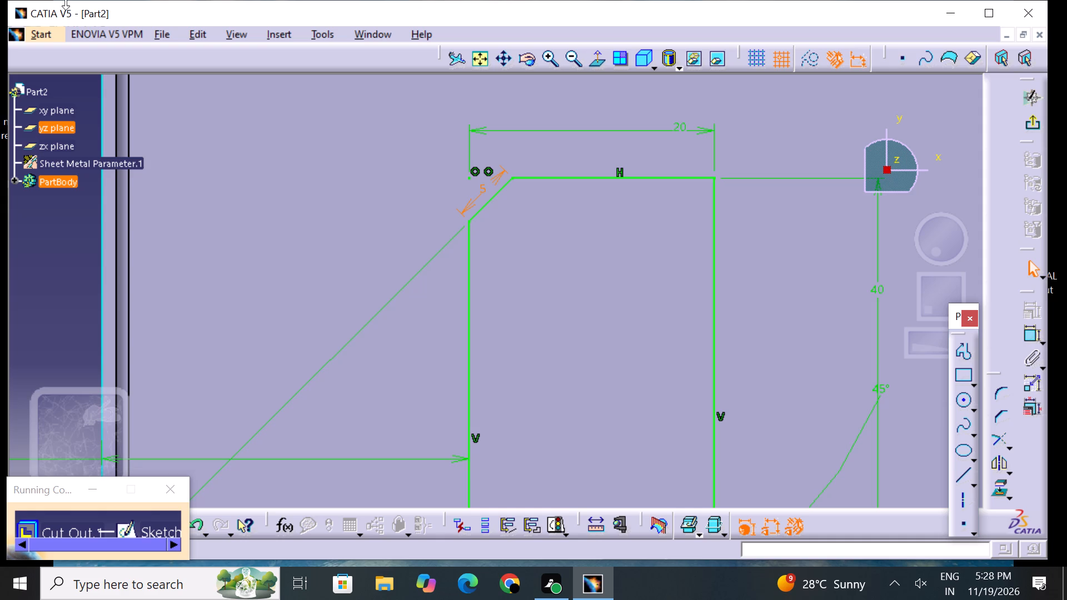
drag(437, 254, 465, 254)
Chamfer the rectangle's upper-right corner at 45 degrees, about 3.8 mm long, converting the second side's length into a distance.
middle_drag(571, 249, 465, 0)
middle_drag(552, 126, 593, 267)
click(576, 52)
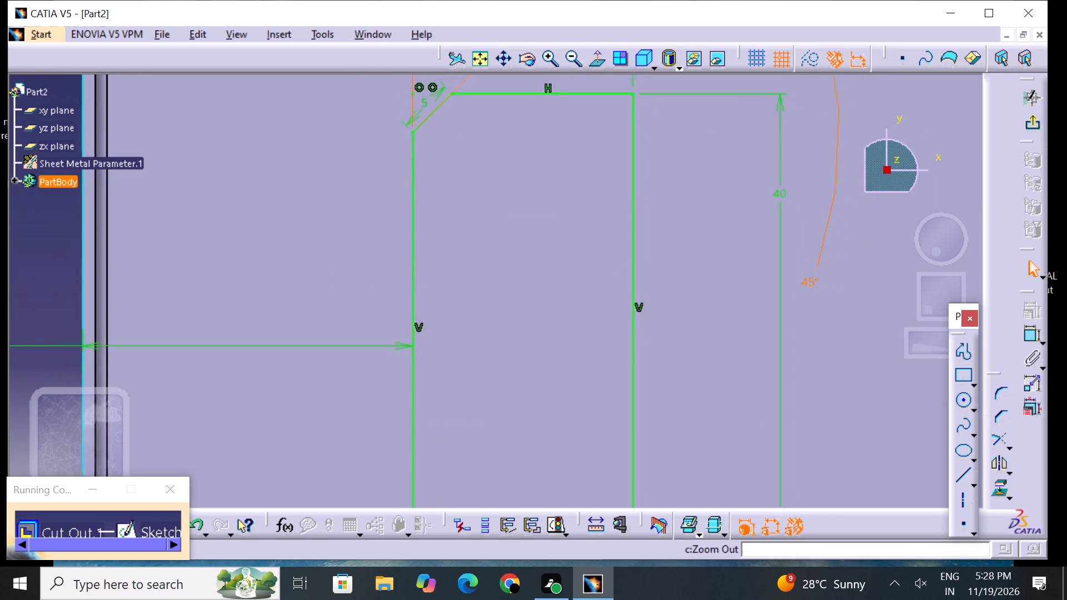
middle_drag(570, 226, 528, 214)
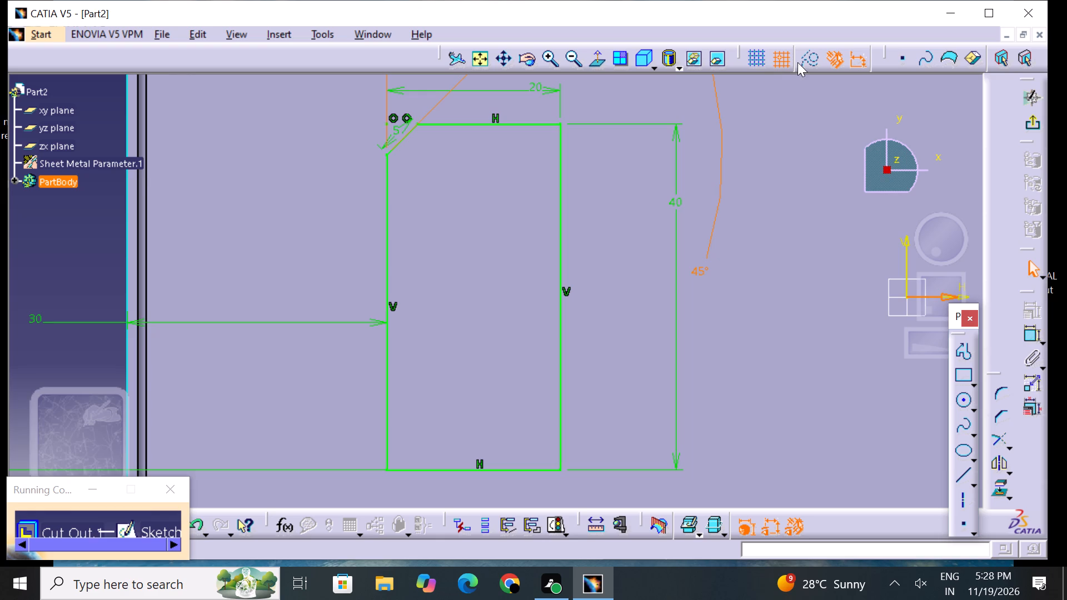
click(1001, 413)
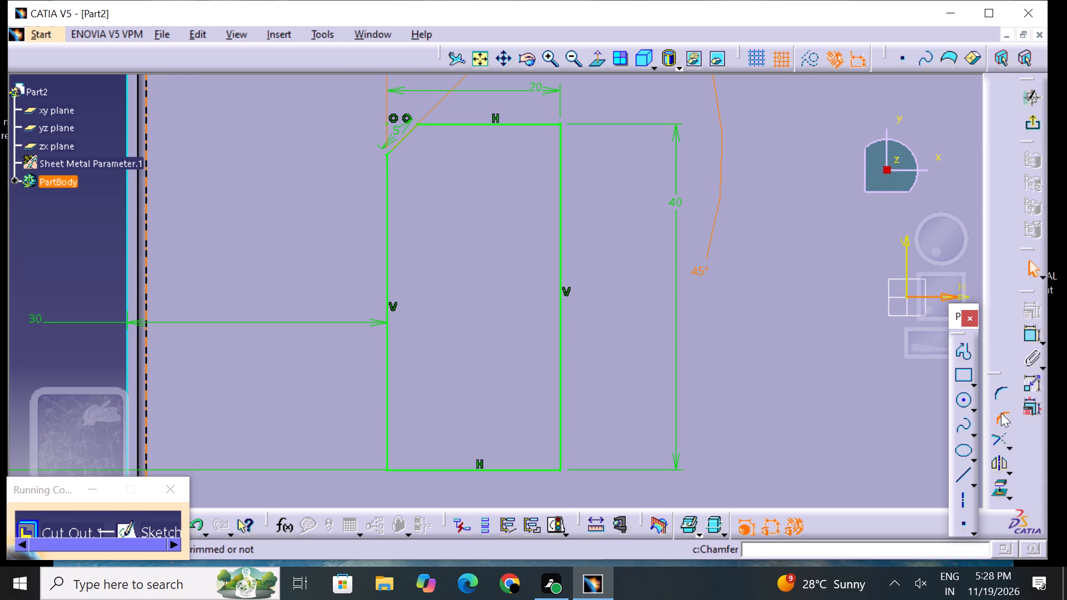
click(550, 124)
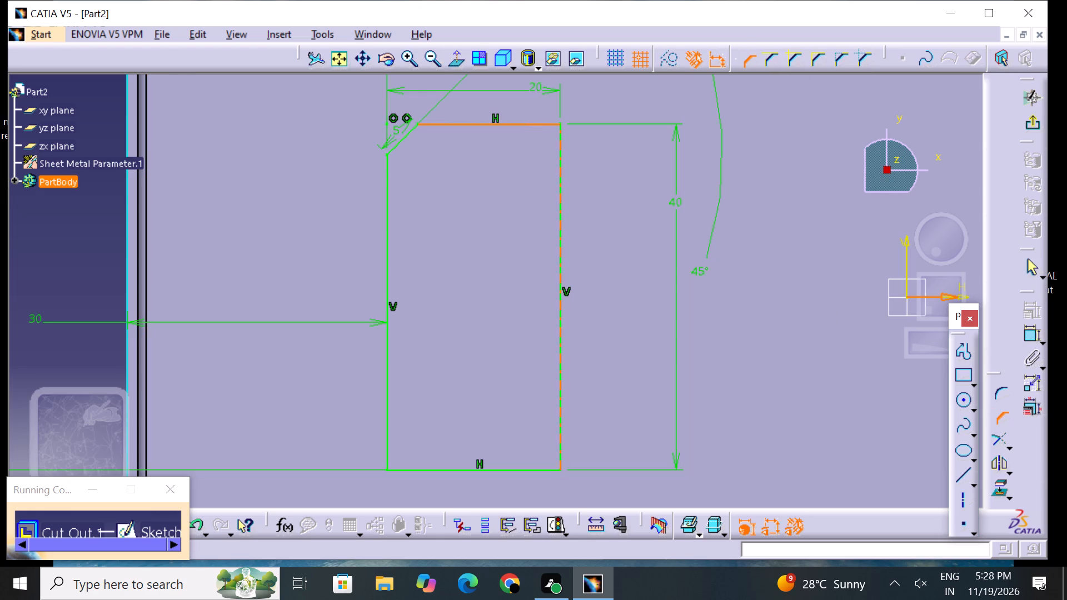
click(560, 142)
click(549, 135)
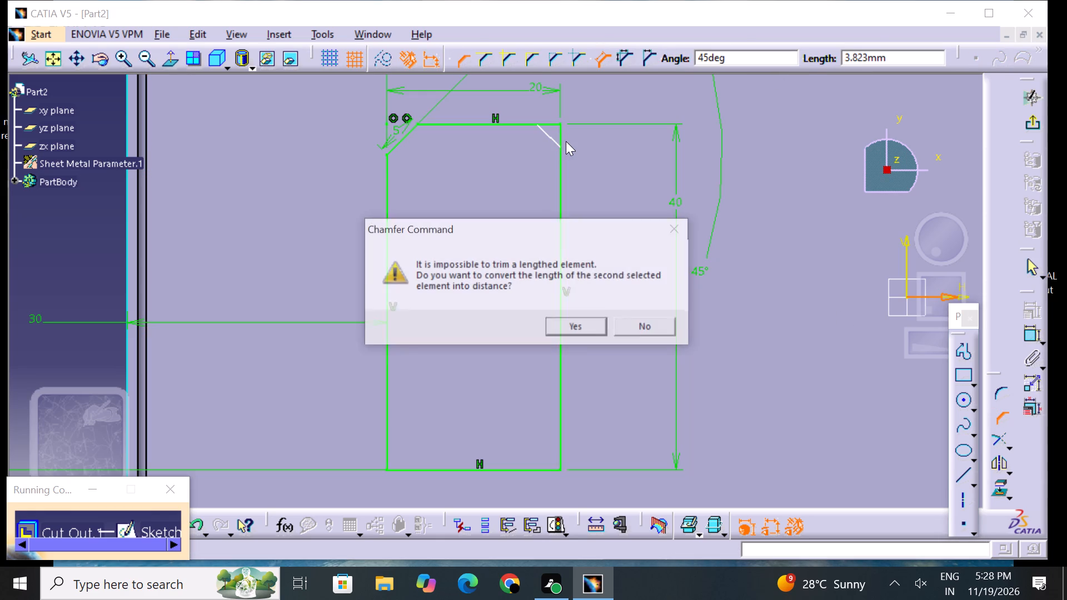
click(586, 332)
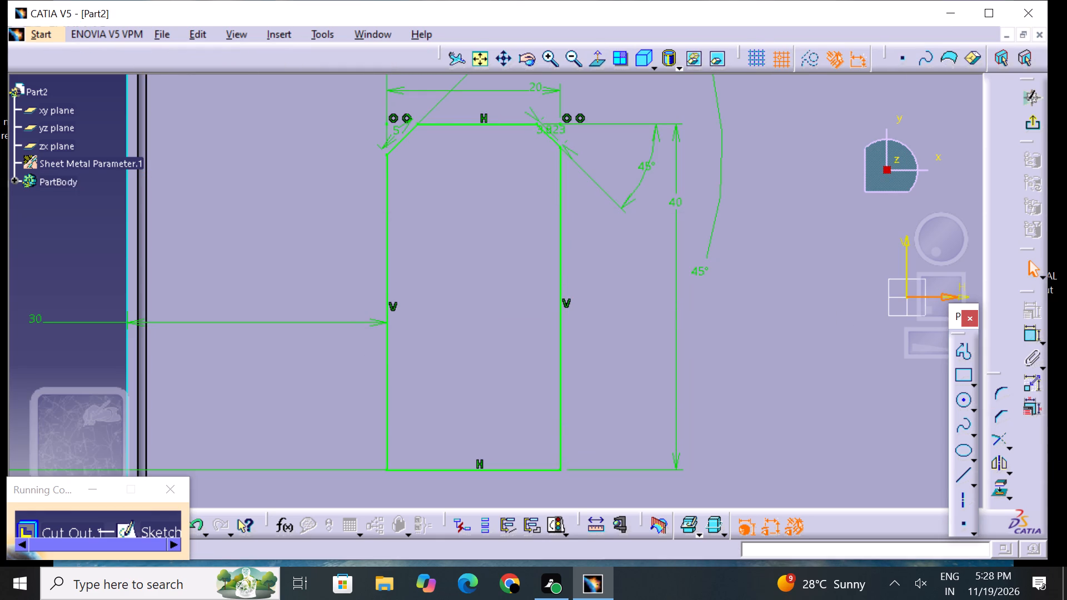
Set the upper-right chamfer's length to 5 mm.
double_click(555, 128)
key(BackSpace)
key(5)
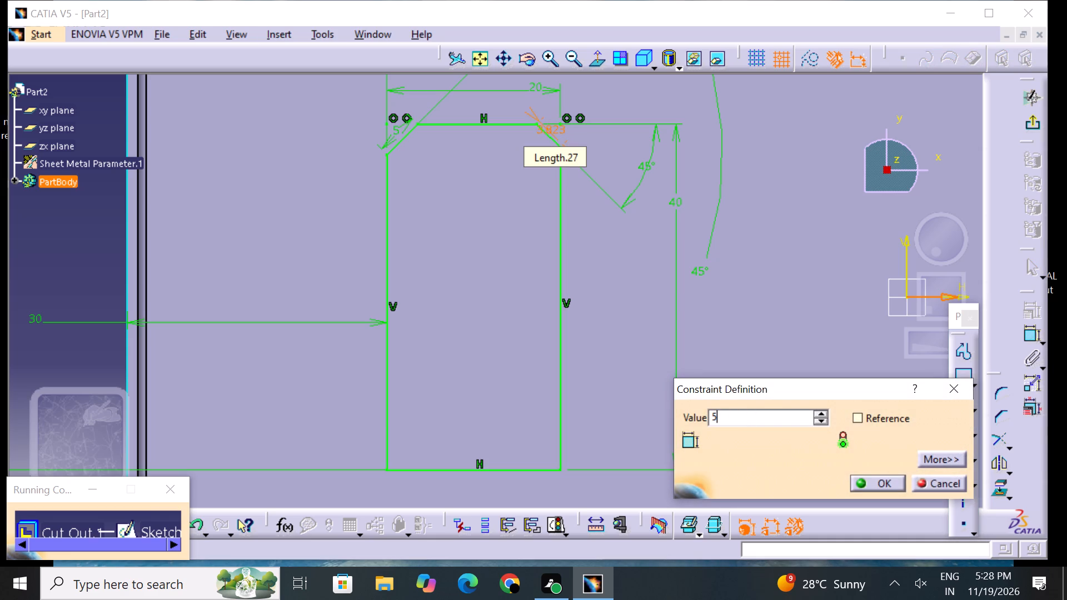
key(Return)
drag(592, 294, 584, 294)
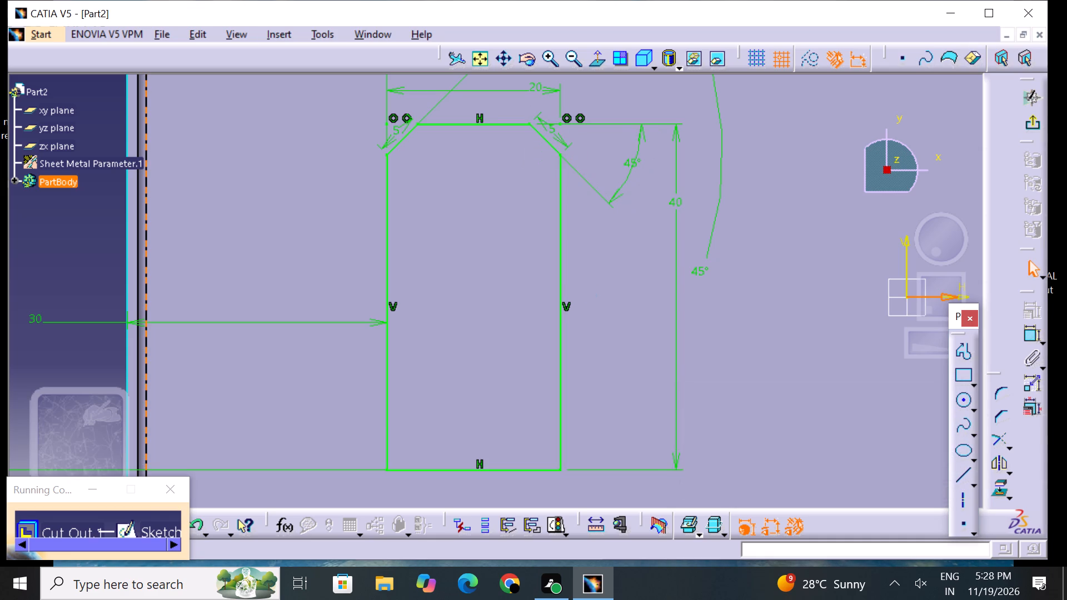
Chamfer the rectangle's lower-left corner, about 4.5 mm long, between the vertical side and the bottom edge.
click(1003, 424)
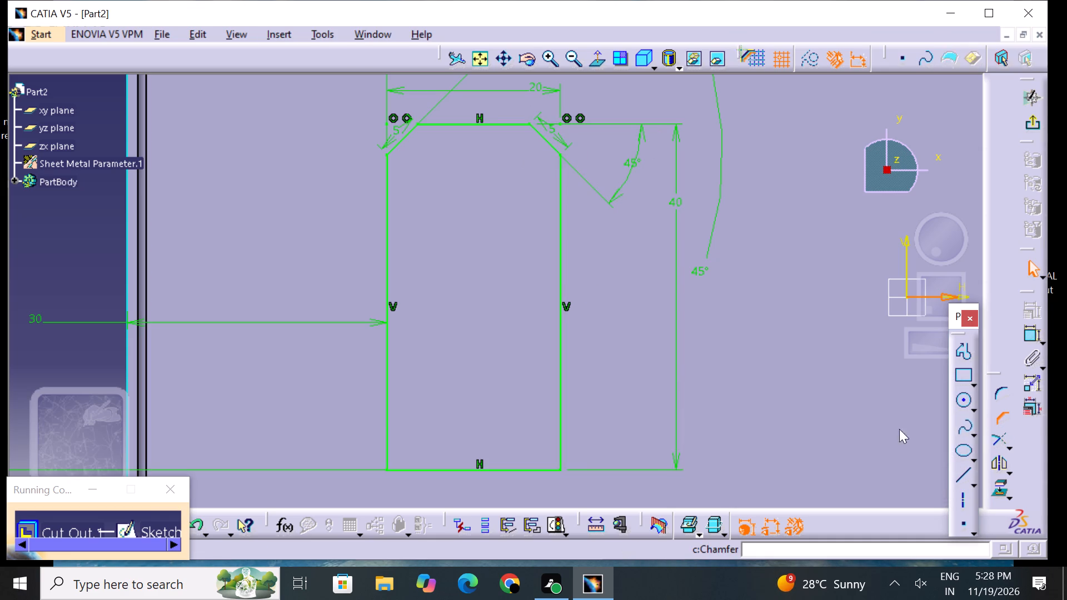
click(383, 451)
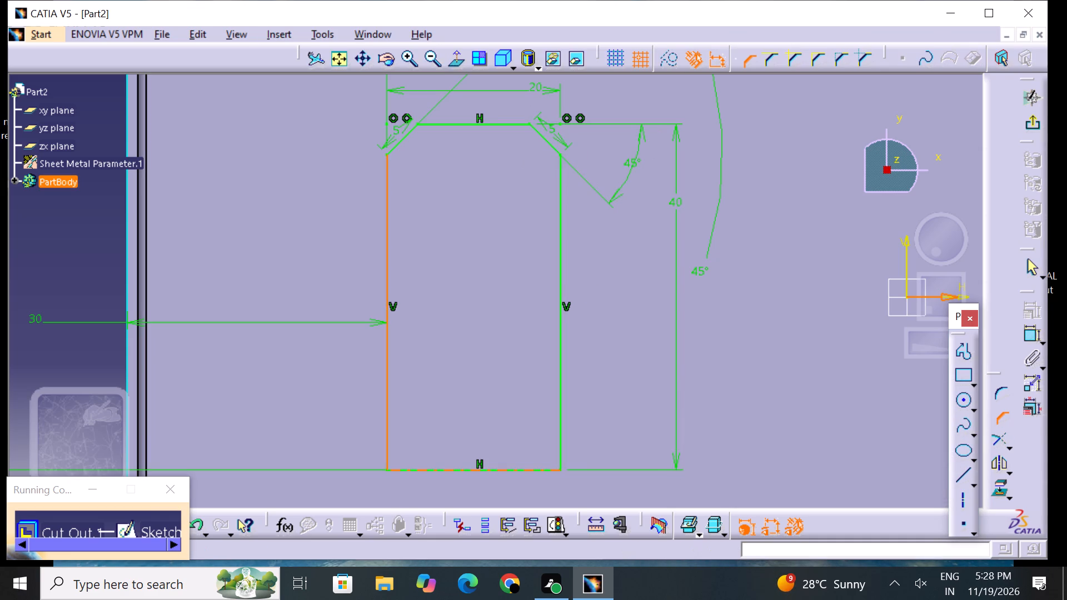
click(400, 469)
click(400, 456)
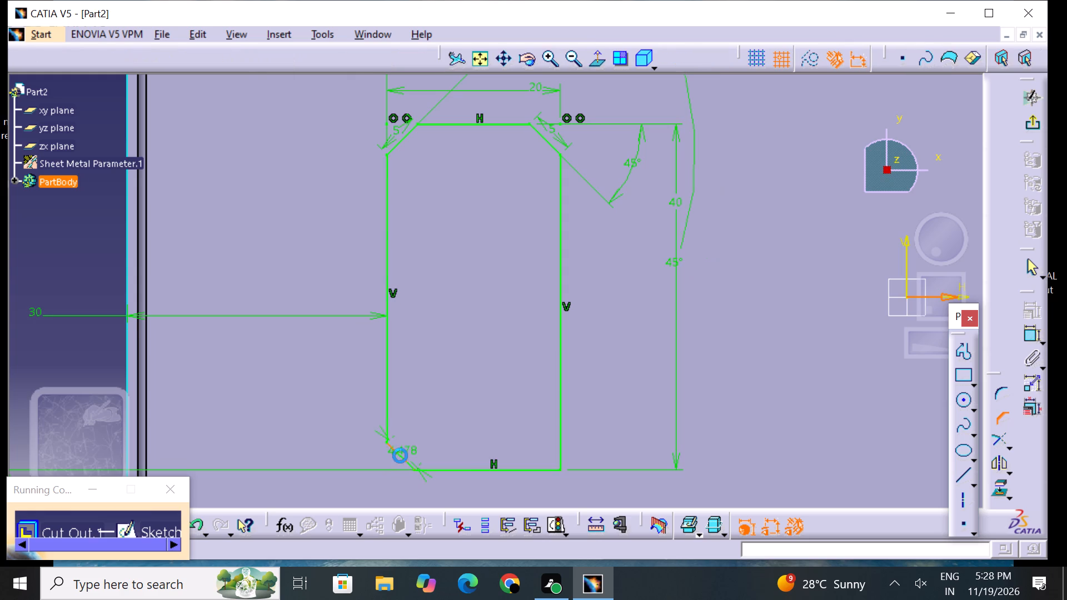
Set the lower-left chamfer's length to 5 mm.
double_click(409, 447)
key(BackSpace)
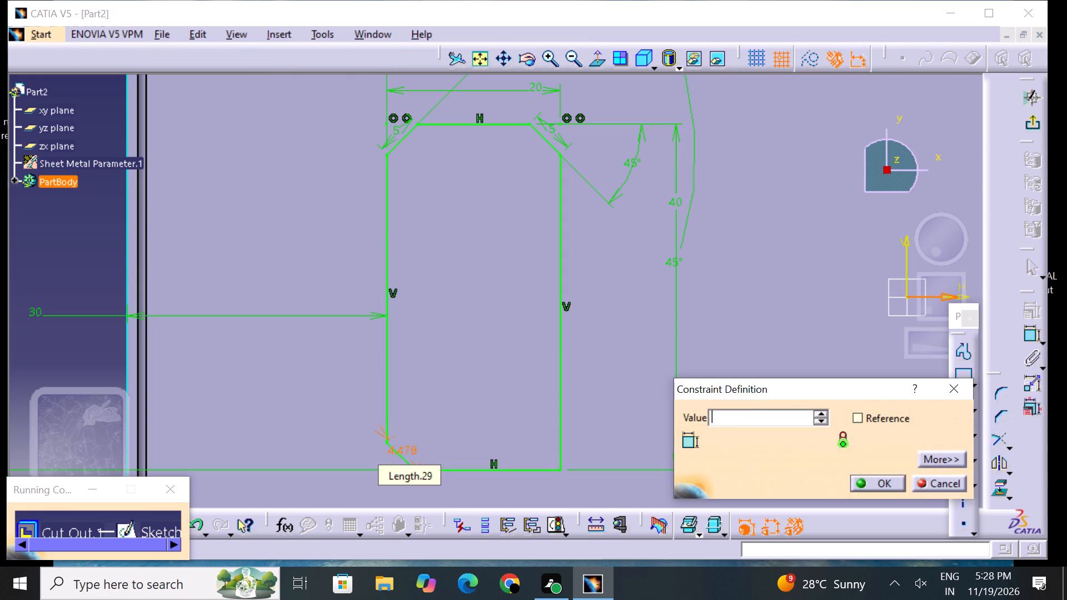
key(5)
key(Return)
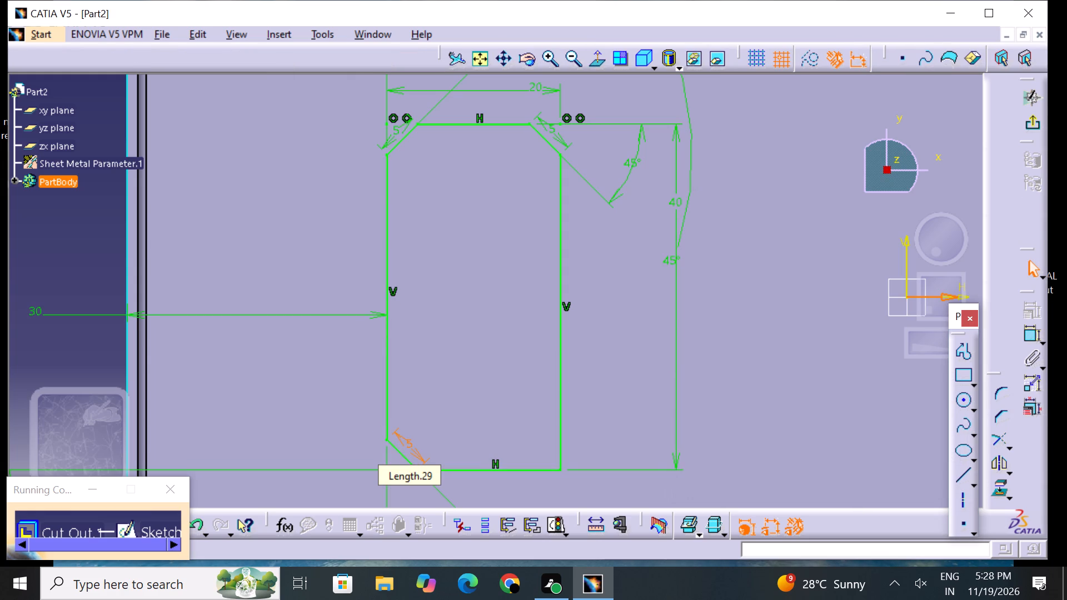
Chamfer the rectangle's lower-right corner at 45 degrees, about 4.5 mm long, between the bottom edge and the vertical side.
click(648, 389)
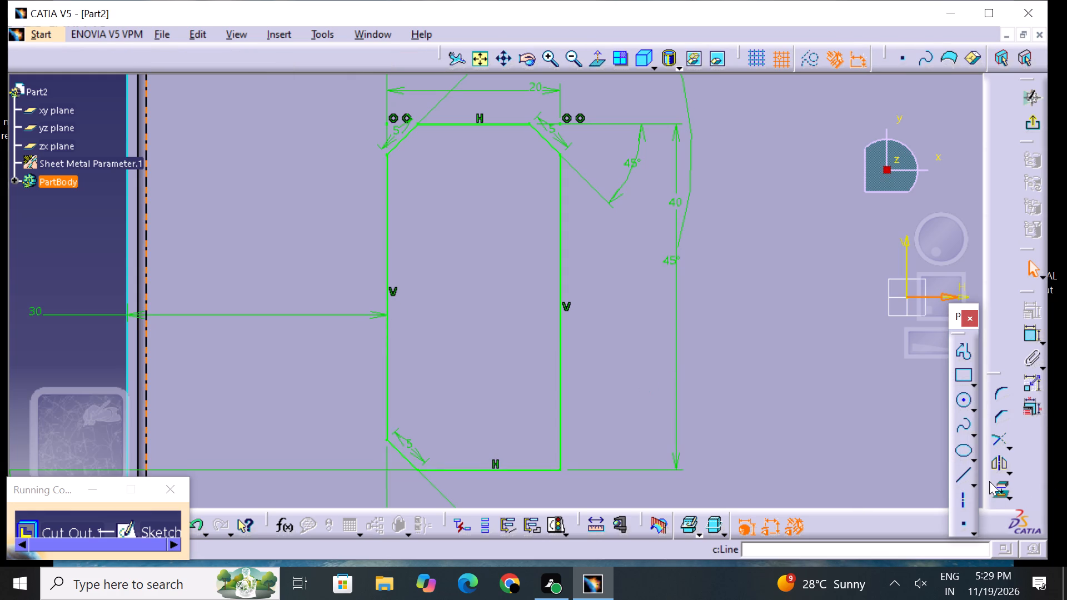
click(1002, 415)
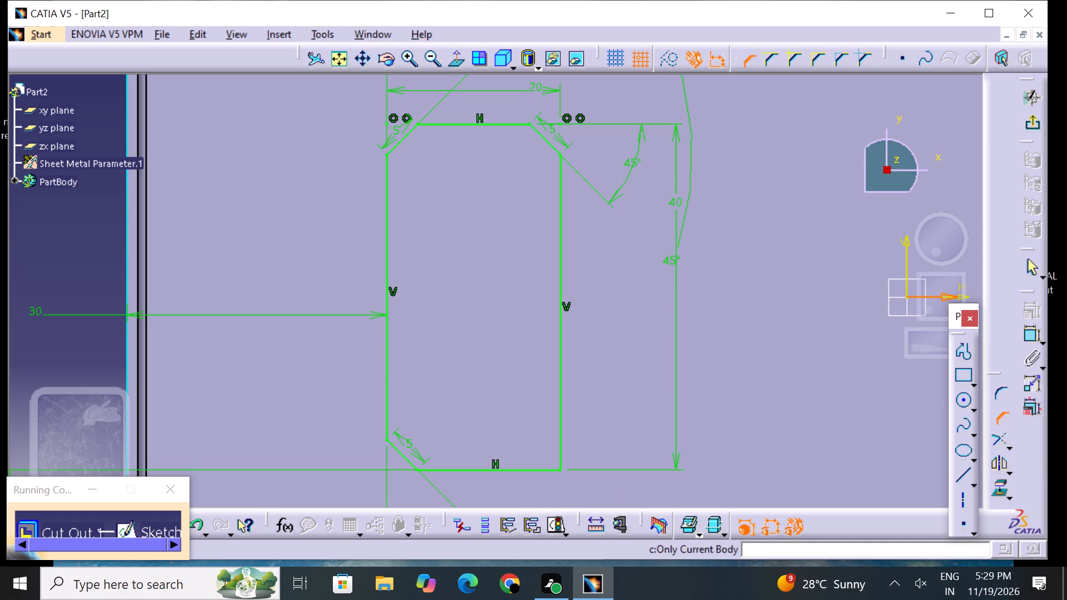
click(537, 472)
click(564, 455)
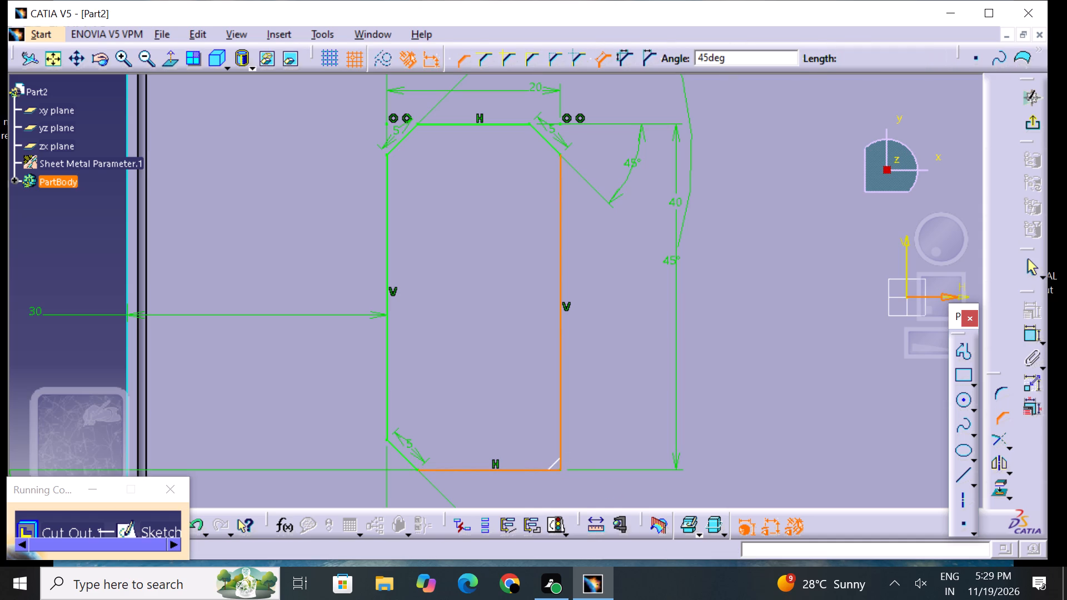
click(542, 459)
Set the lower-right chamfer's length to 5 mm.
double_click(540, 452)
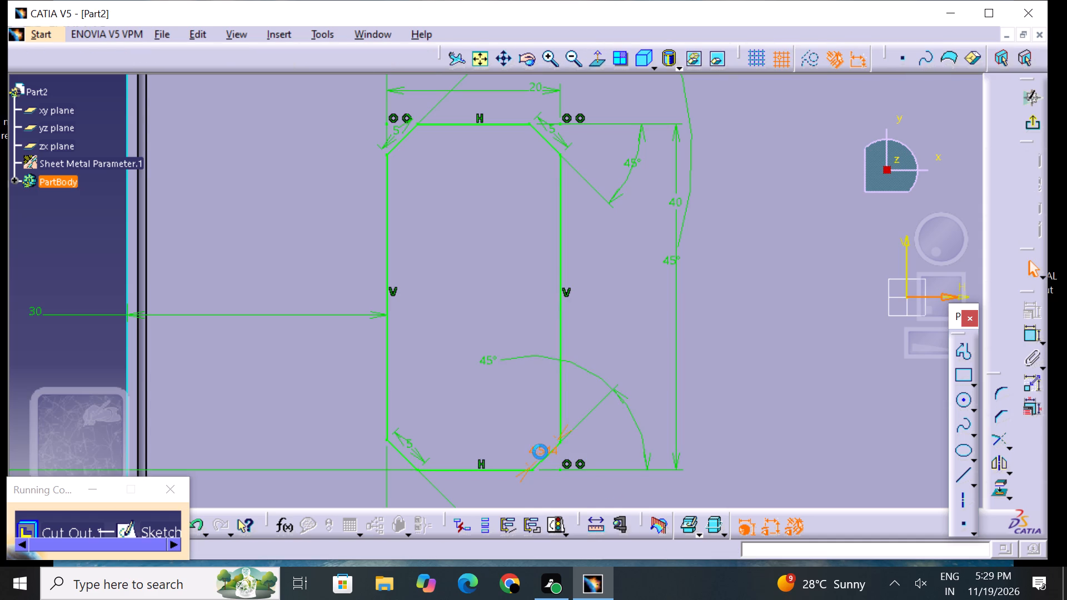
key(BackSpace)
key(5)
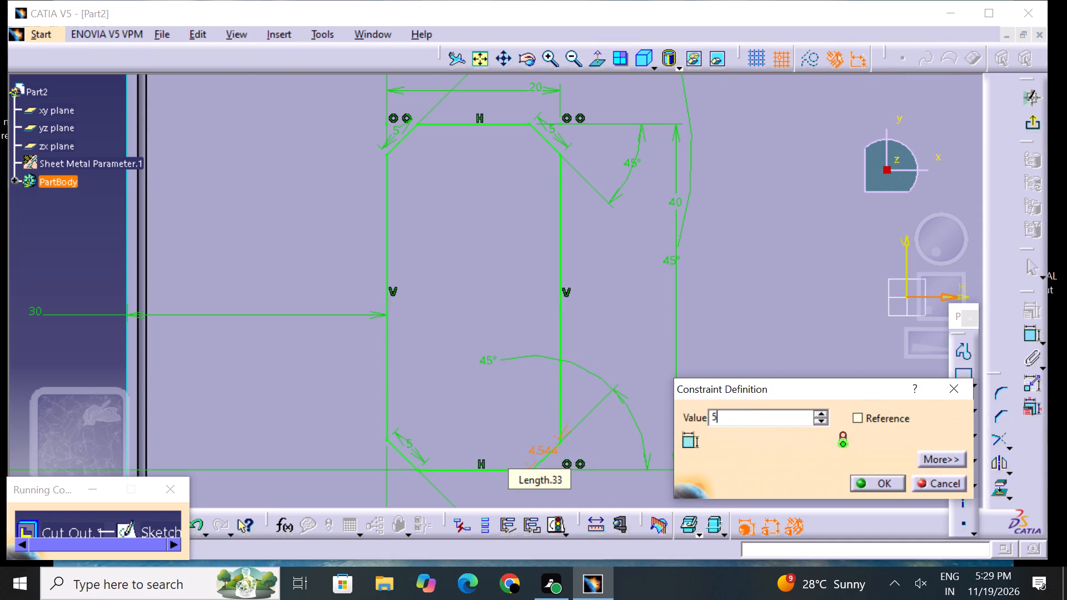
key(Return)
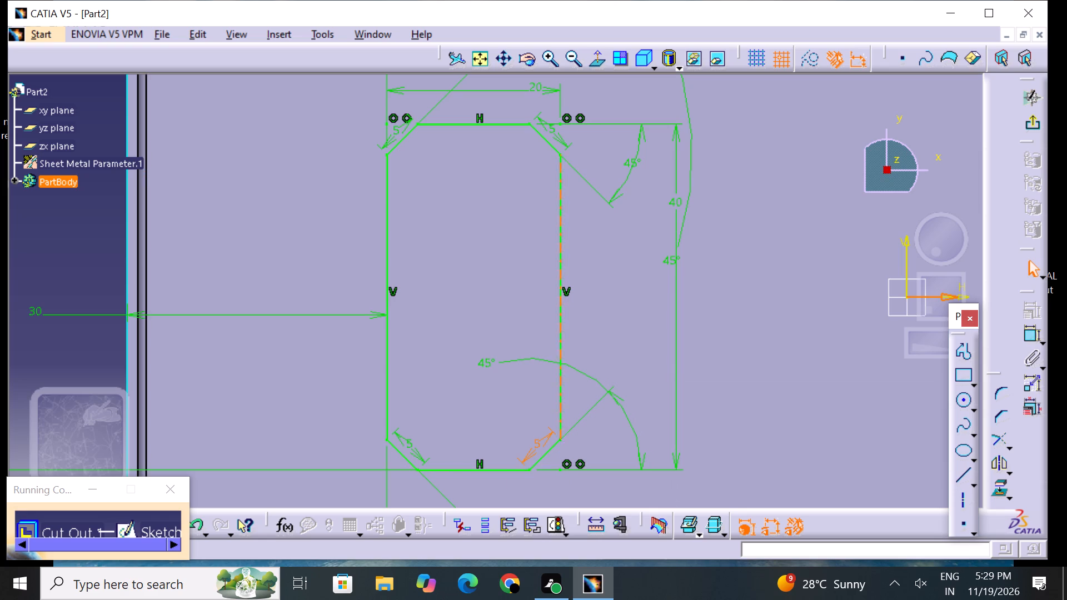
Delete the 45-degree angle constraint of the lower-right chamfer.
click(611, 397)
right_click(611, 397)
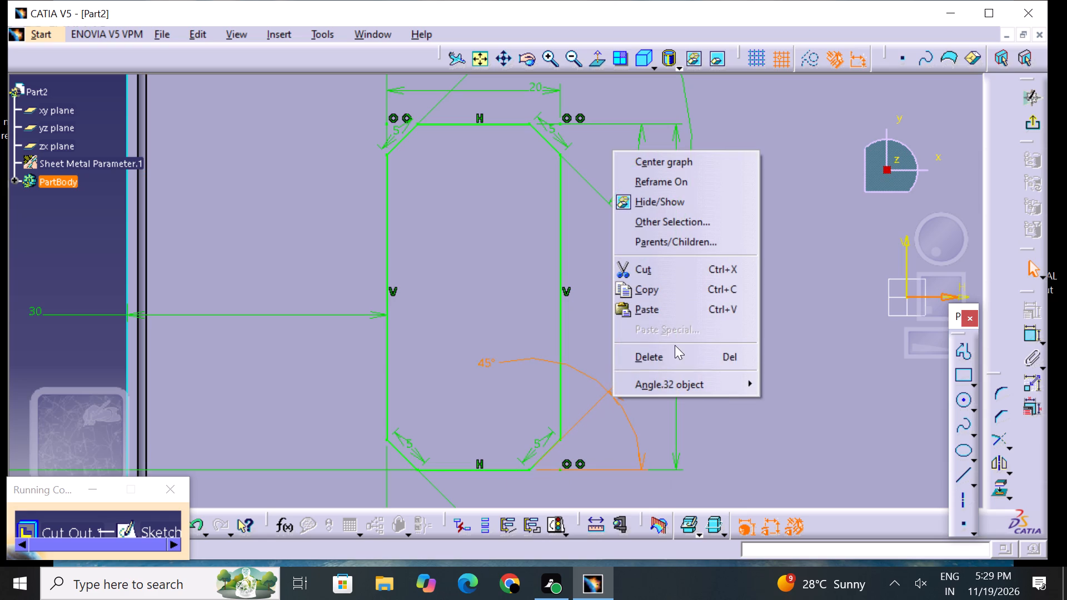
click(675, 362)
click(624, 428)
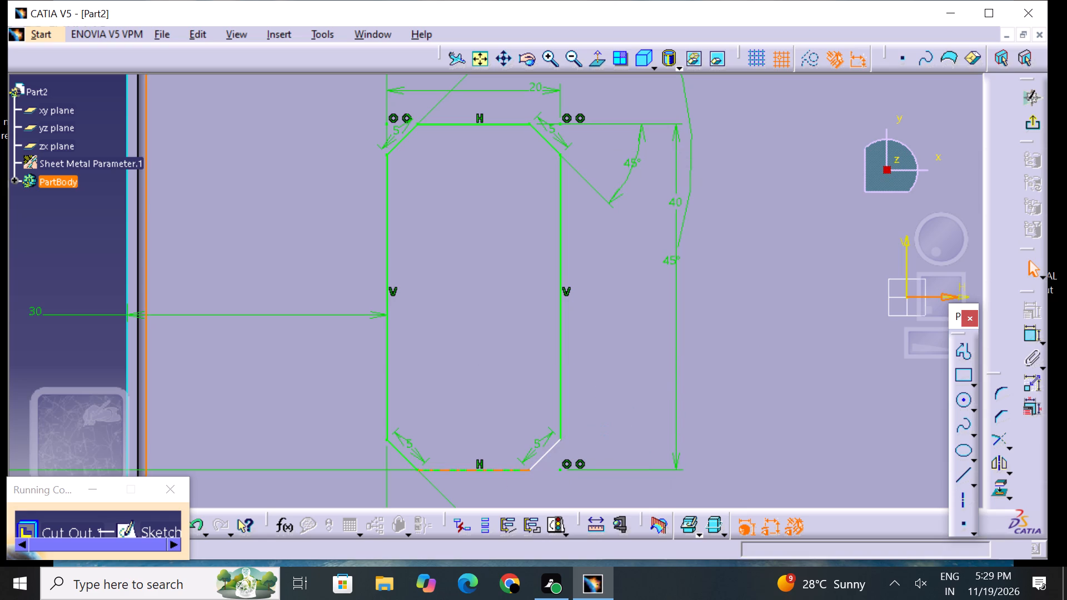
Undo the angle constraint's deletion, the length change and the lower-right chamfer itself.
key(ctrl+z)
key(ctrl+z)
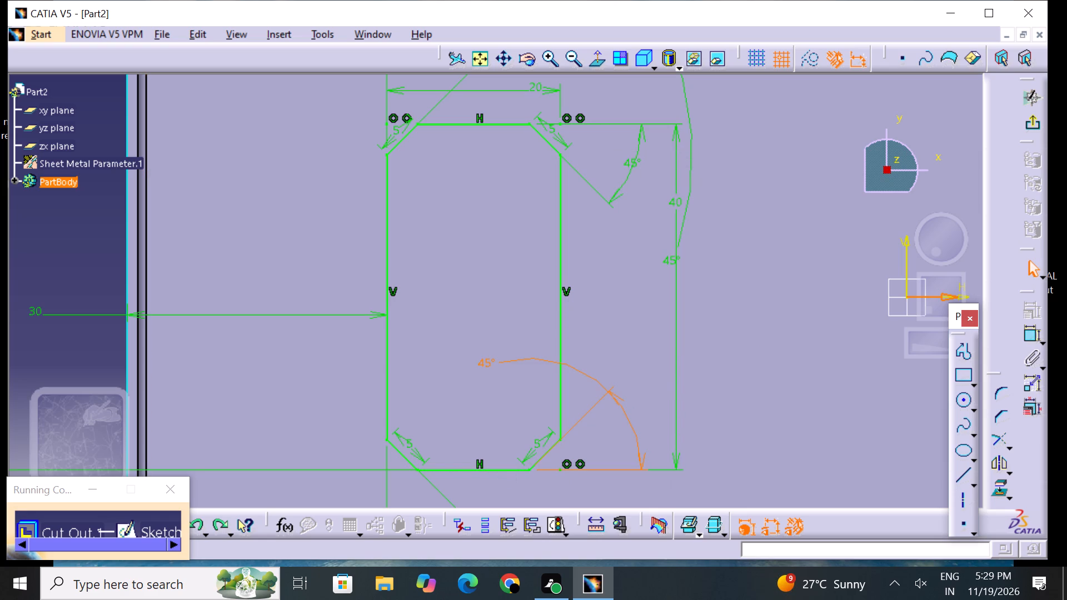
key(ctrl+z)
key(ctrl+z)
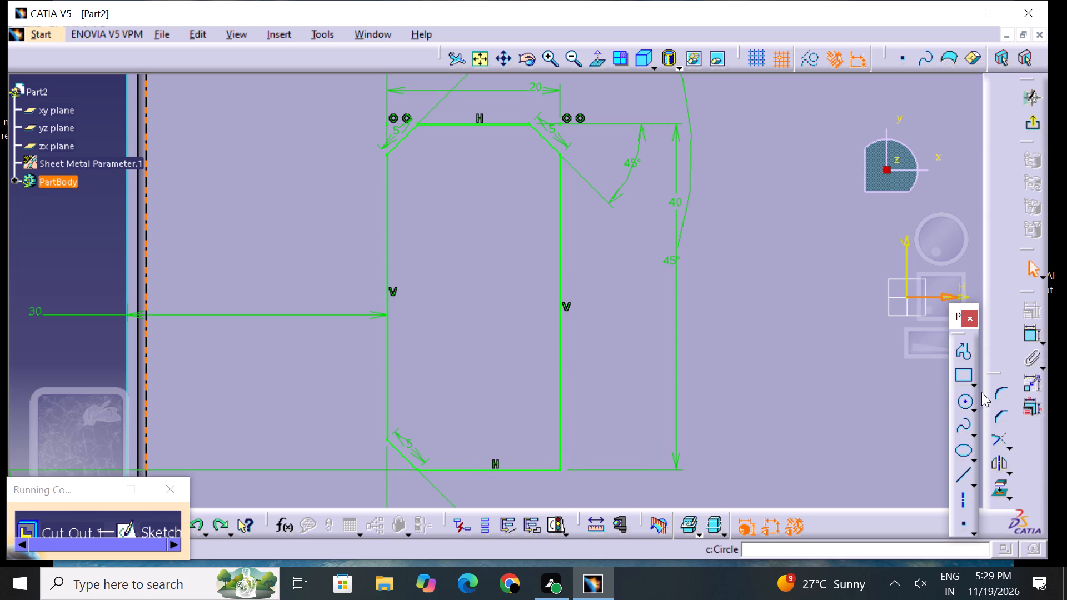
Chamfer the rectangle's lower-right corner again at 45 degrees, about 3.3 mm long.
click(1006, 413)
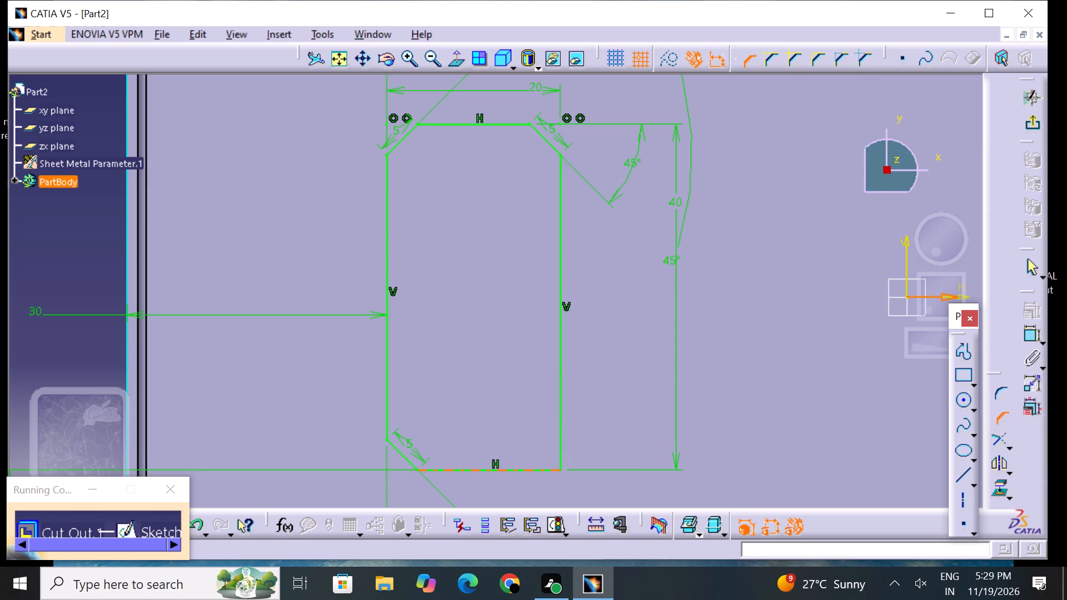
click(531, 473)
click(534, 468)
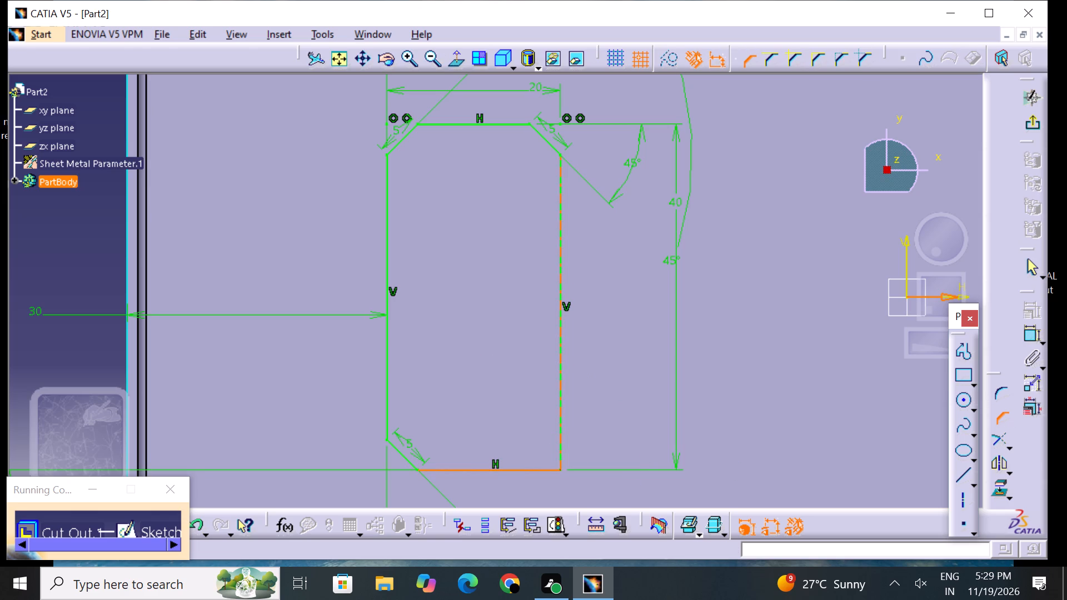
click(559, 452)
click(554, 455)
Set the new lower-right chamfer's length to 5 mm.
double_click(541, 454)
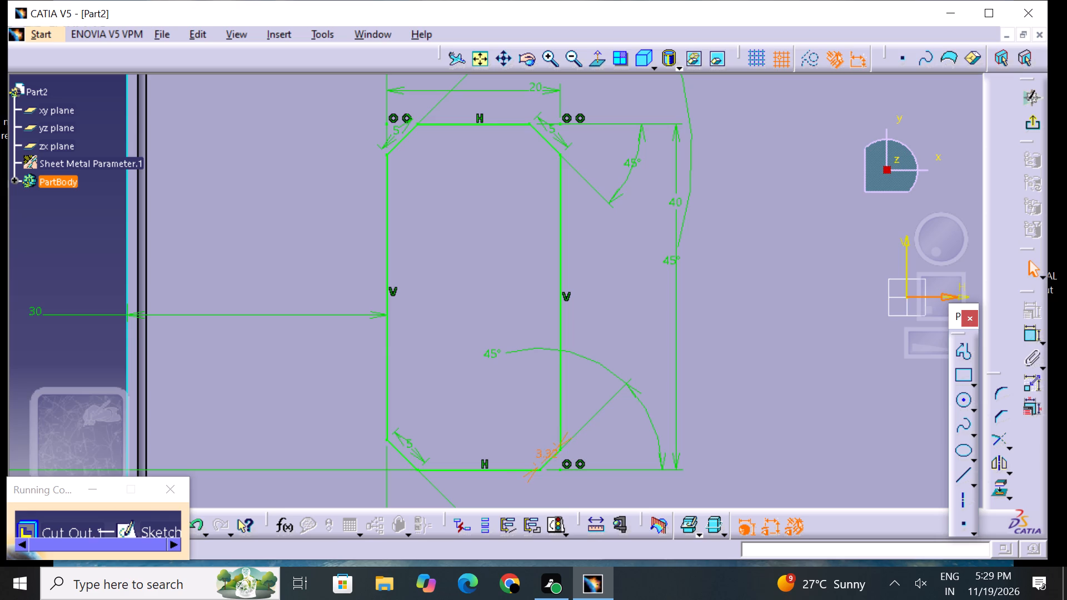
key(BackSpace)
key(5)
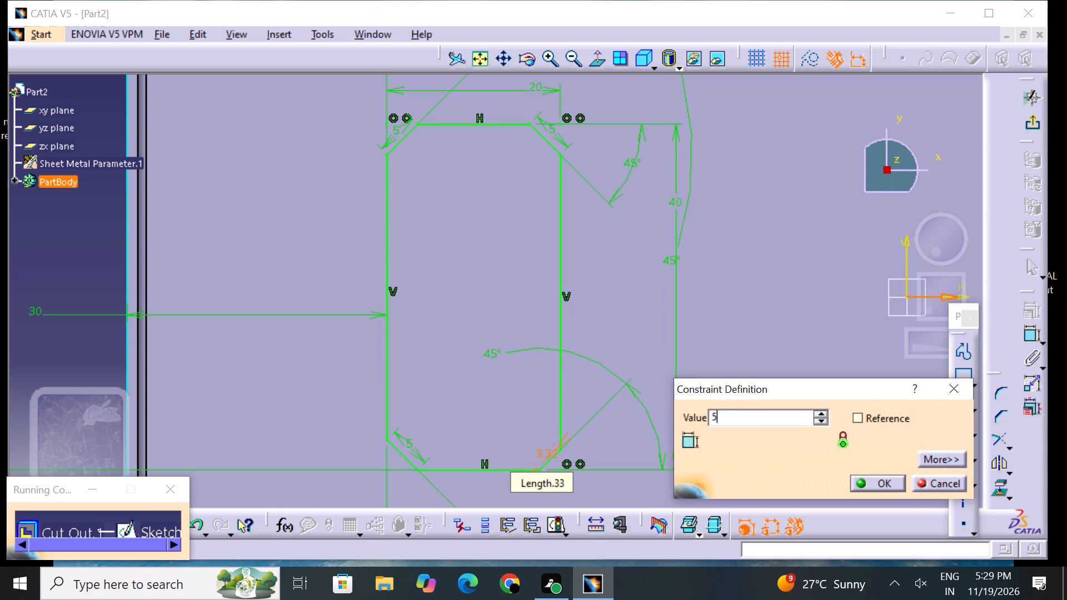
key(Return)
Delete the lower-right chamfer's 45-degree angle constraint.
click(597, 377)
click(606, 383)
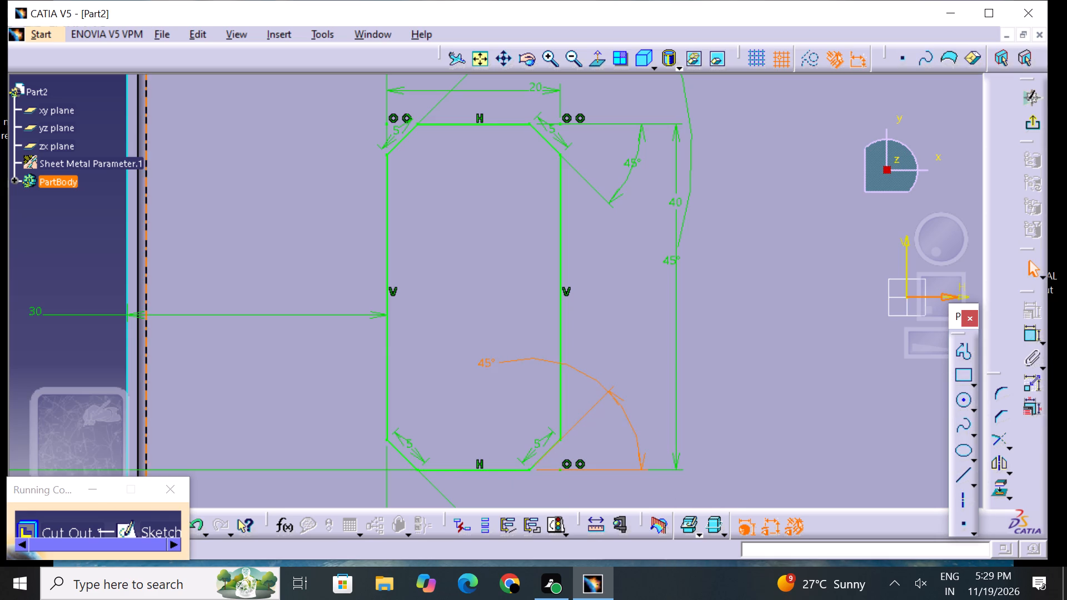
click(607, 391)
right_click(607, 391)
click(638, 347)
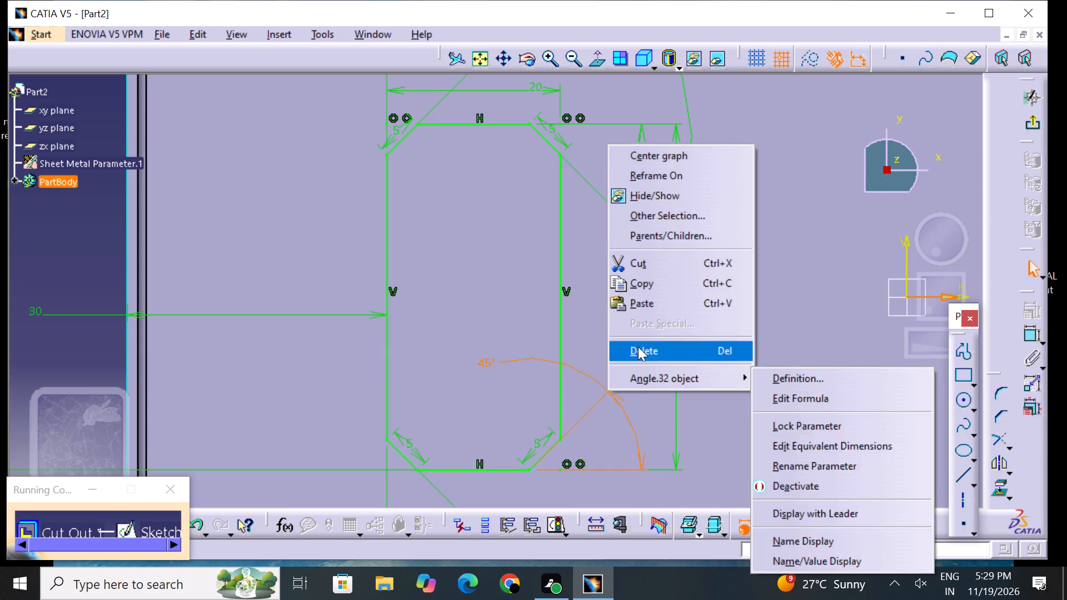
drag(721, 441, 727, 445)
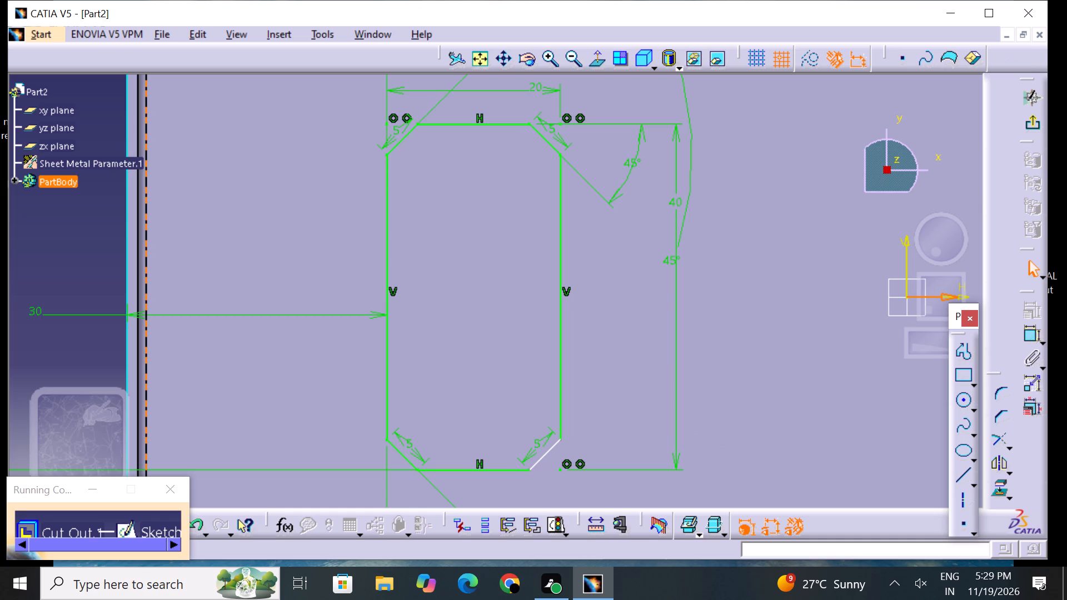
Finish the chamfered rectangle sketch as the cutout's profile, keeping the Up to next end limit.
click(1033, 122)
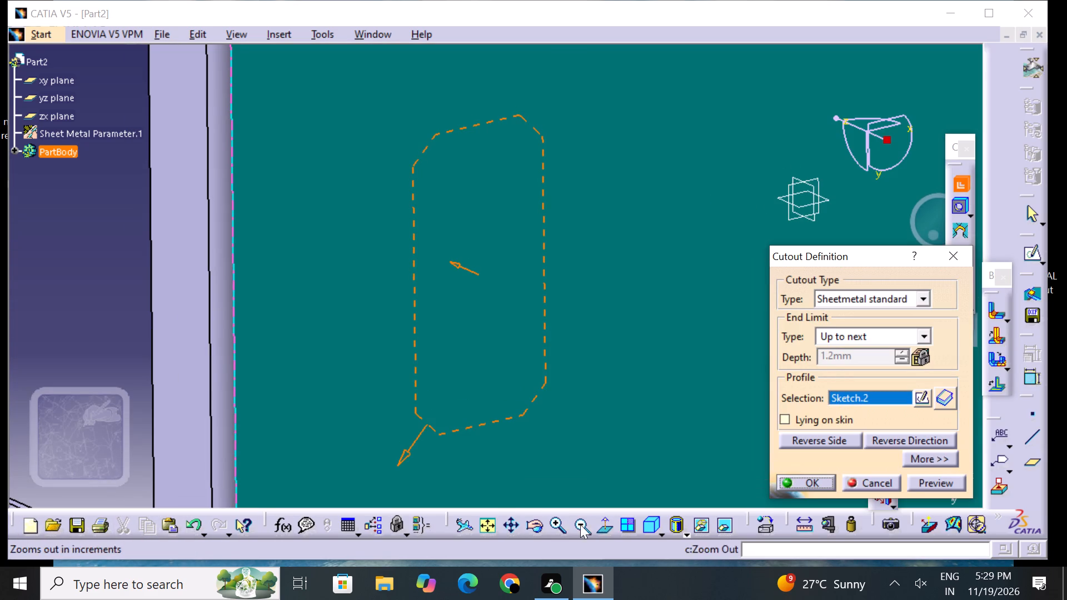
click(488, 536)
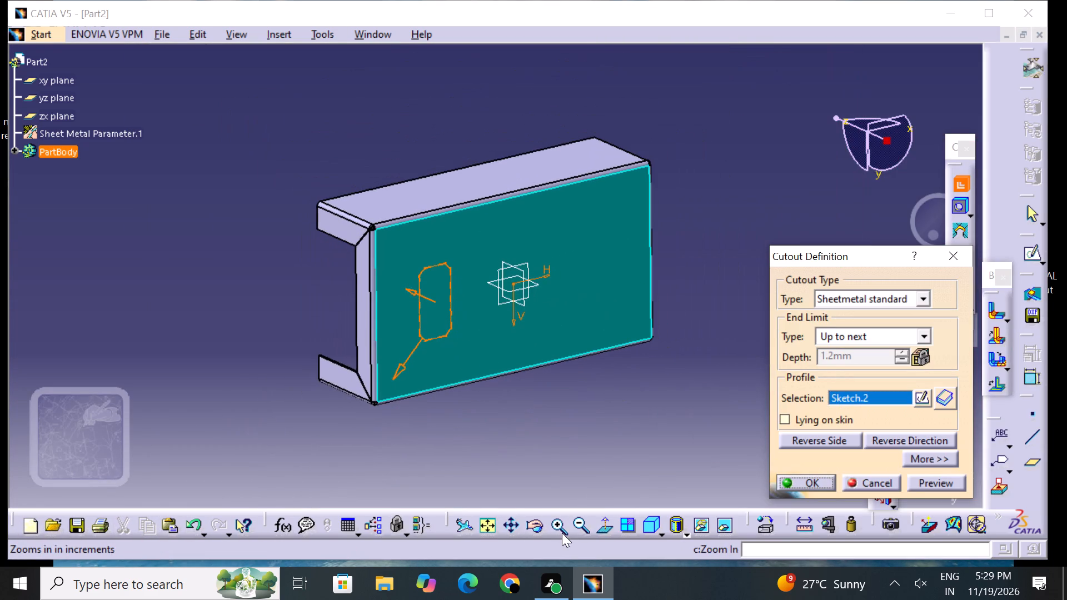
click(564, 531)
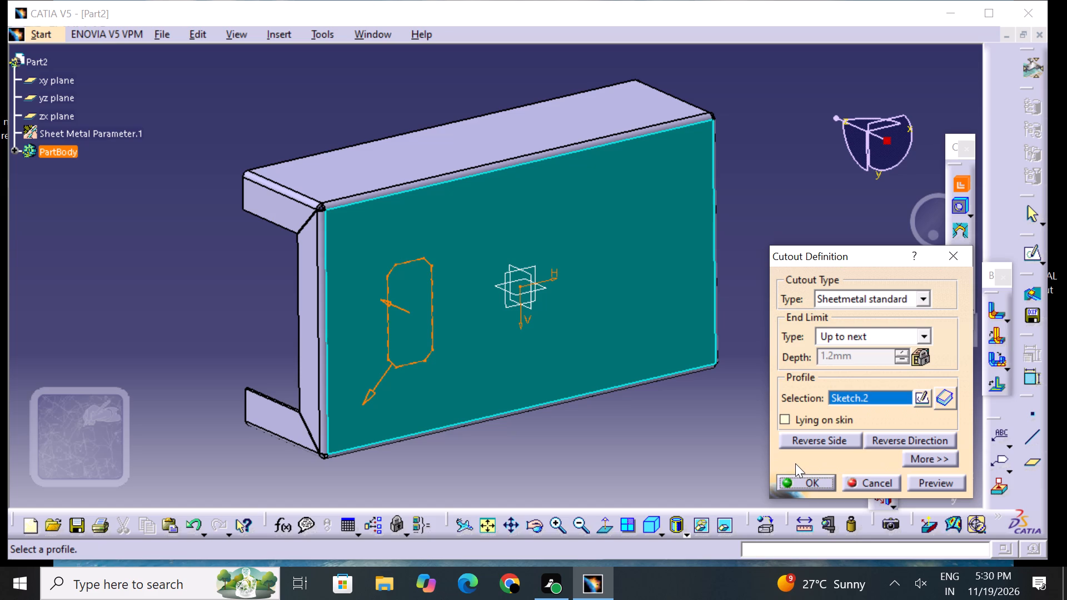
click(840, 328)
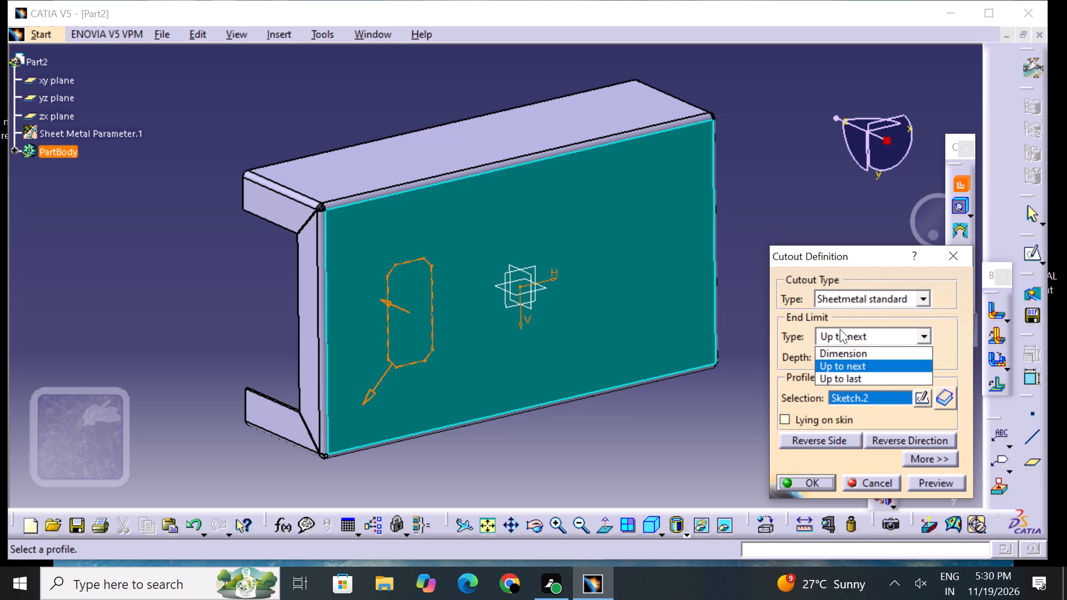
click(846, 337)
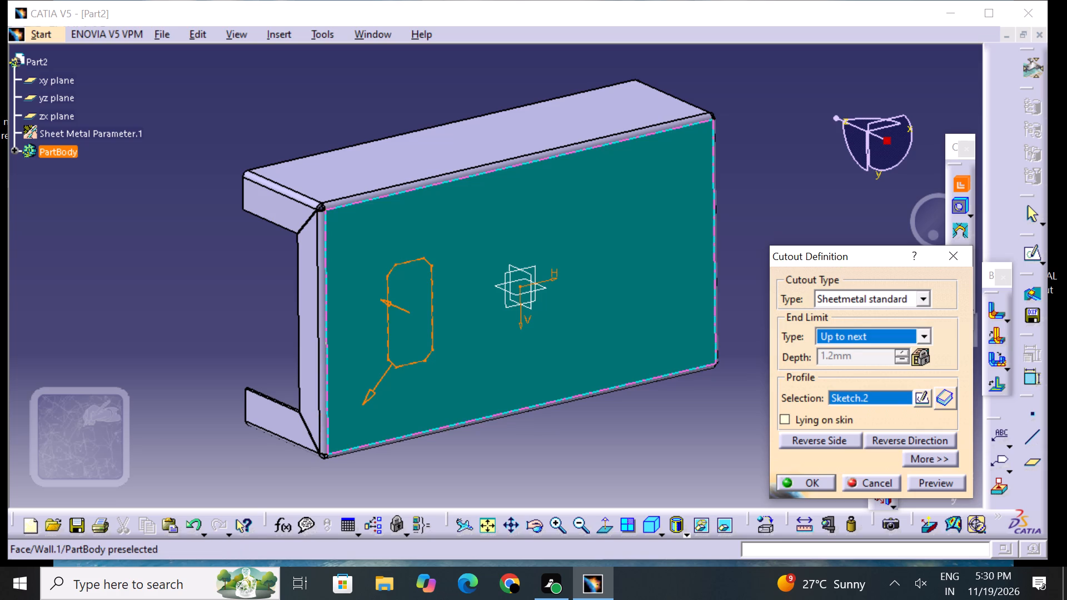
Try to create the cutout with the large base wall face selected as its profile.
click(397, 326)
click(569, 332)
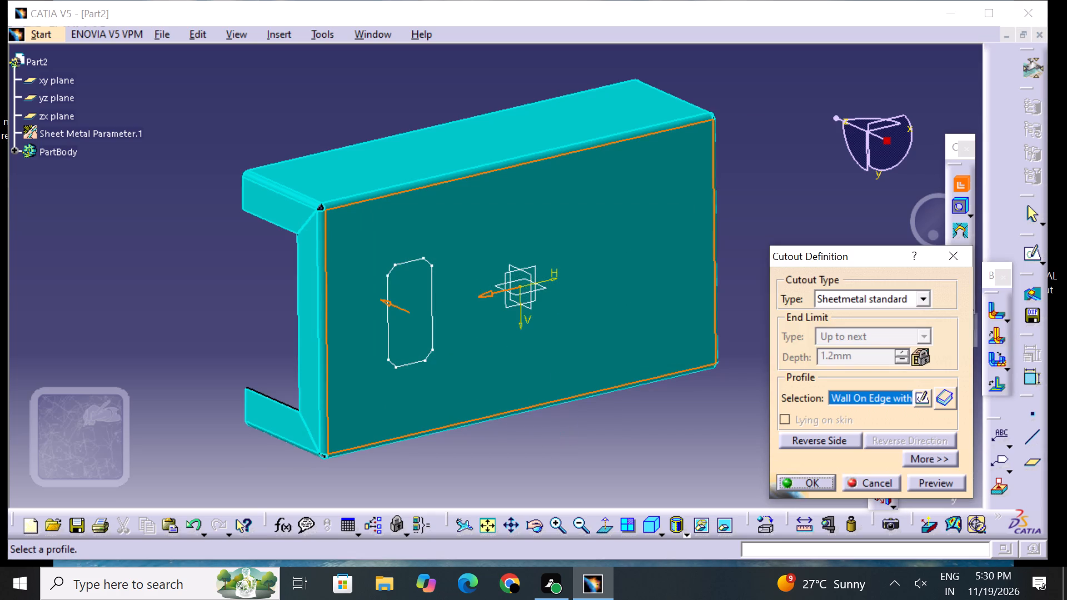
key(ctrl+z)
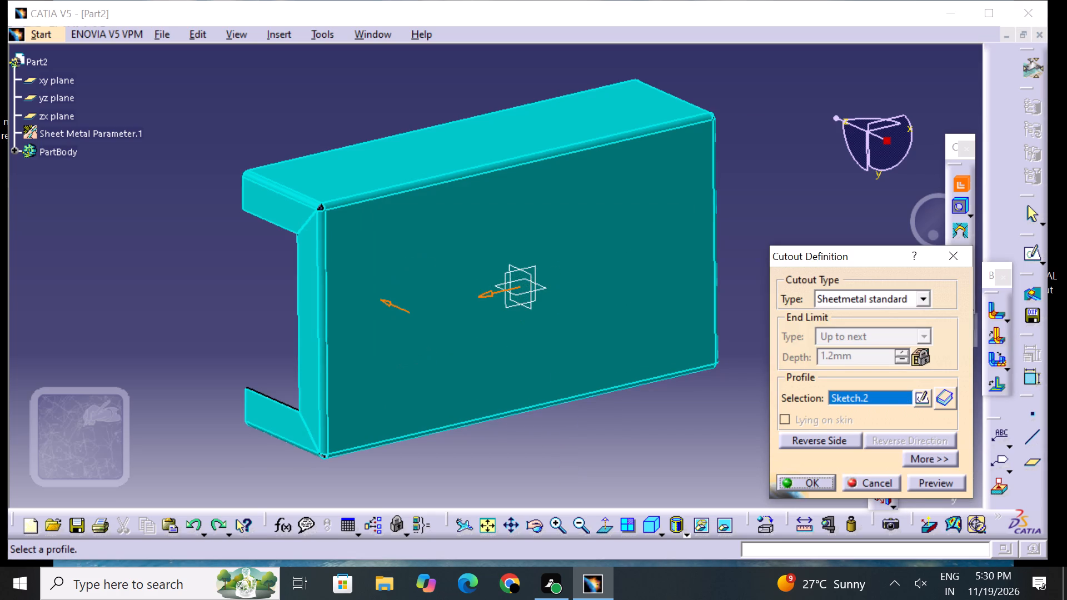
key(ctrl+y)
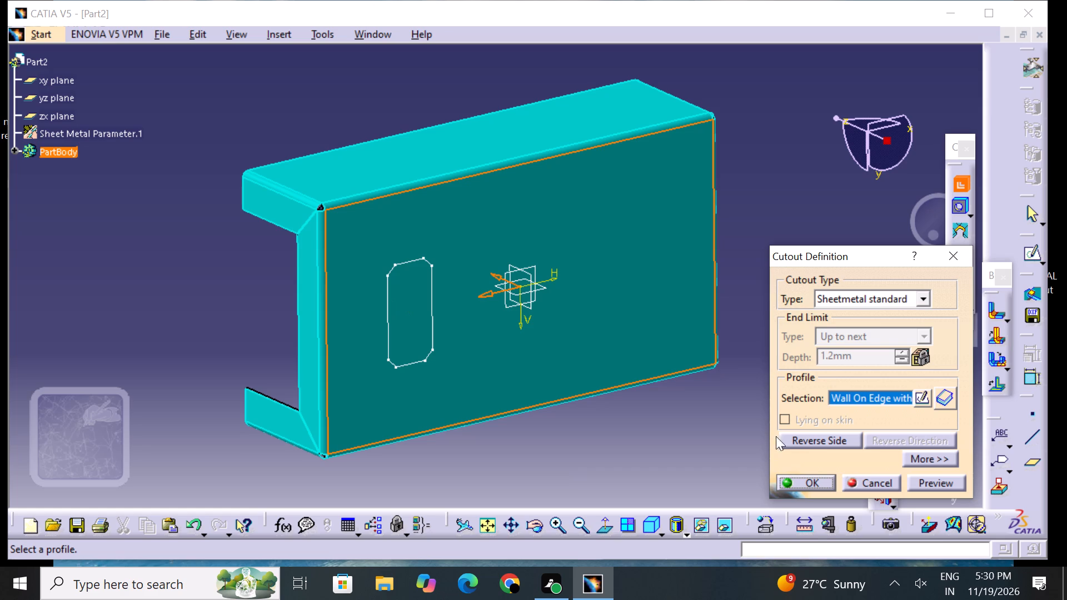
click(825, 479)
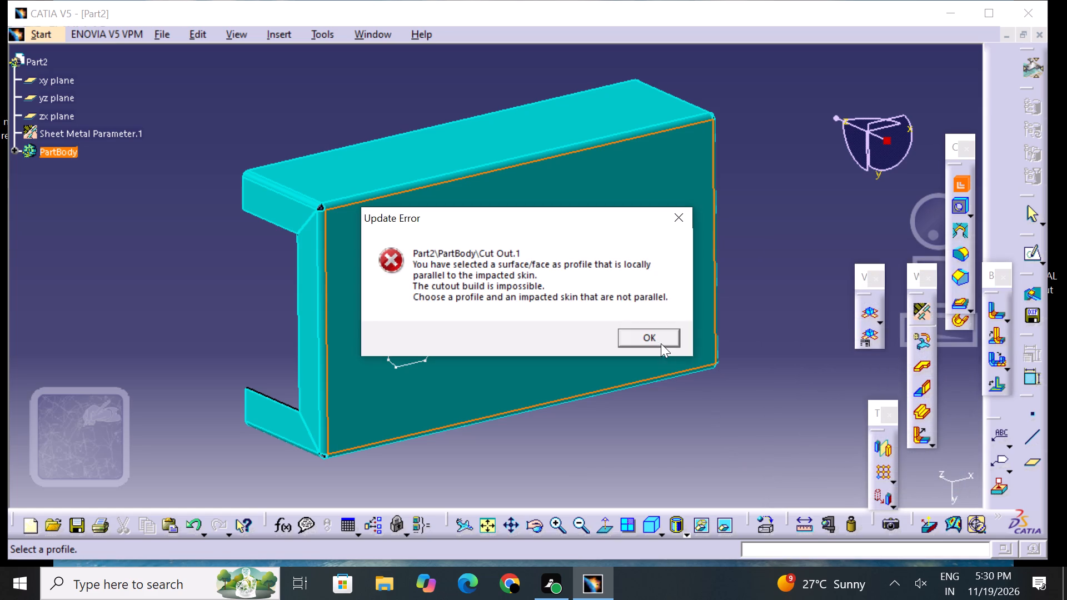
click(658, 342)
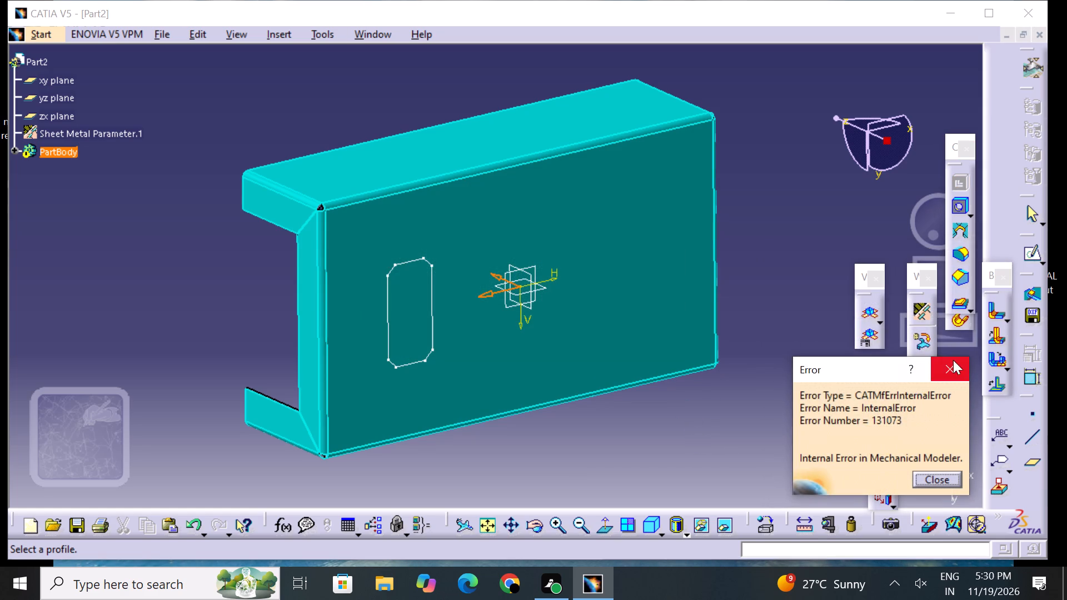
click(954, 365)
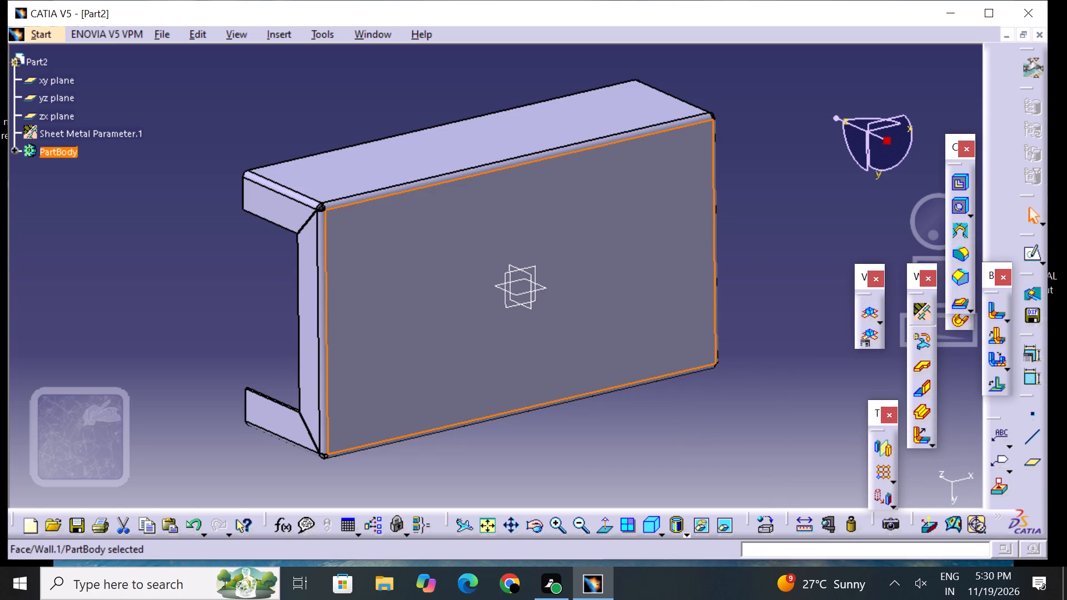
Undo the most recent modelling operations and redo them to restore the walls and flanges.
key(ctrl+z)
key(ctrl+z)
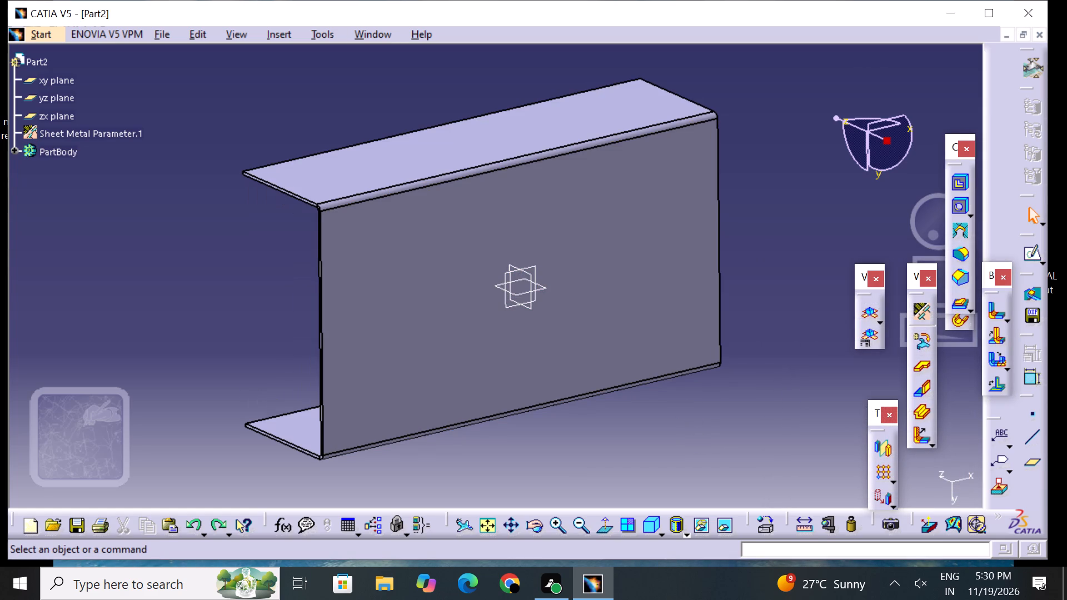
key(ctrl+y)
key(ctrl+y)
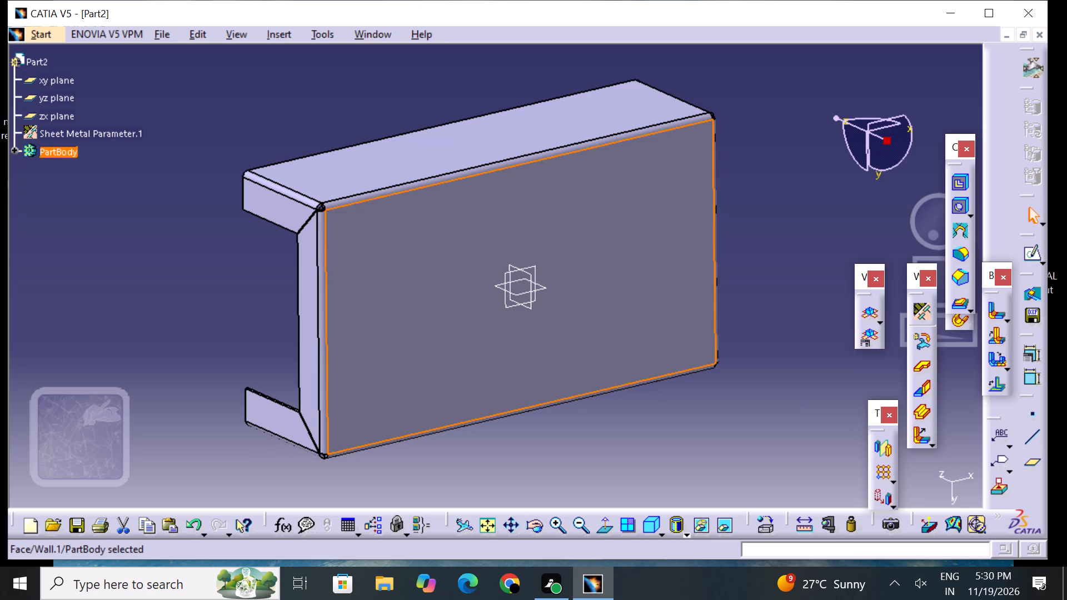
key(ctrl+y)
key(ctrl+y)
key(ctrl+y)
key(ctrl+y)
Start a new sketch on the outer face of the large base wall.
middle_drag(604, 410, 642, 218)
right_drag(602, 404, 642, 218)
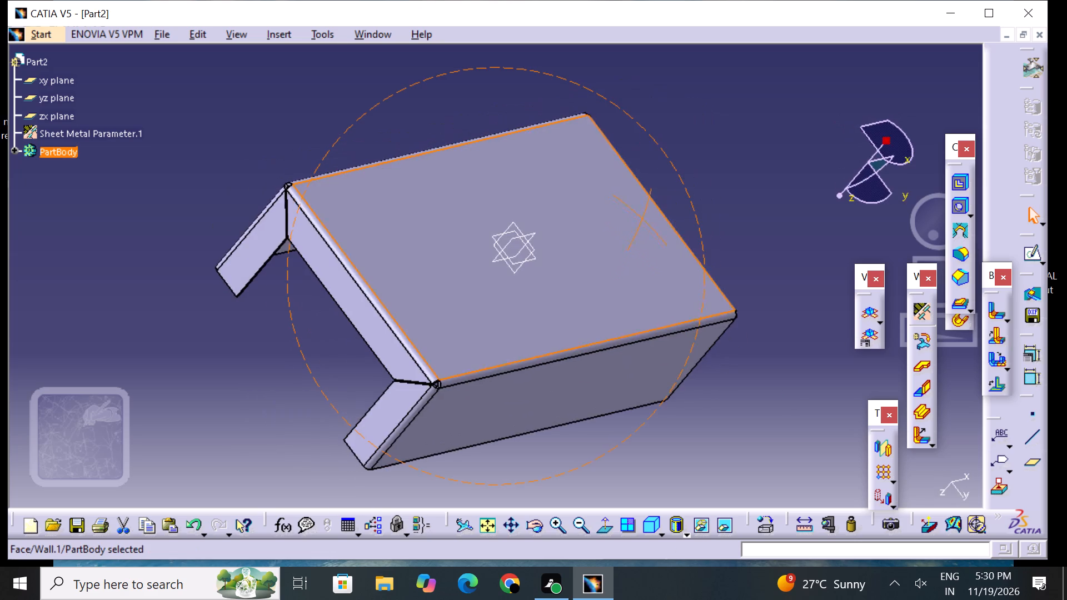
right_drag(642, 218, 635, 288)
middle_drag(642, 218, 627, 329)
click(540, 327)
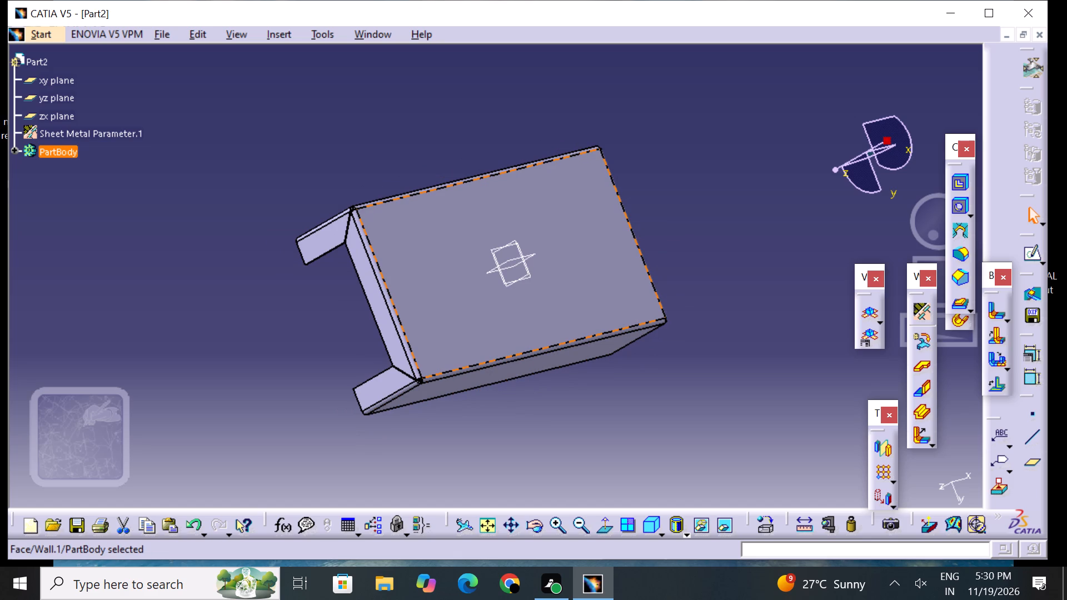
click(1031, 251)
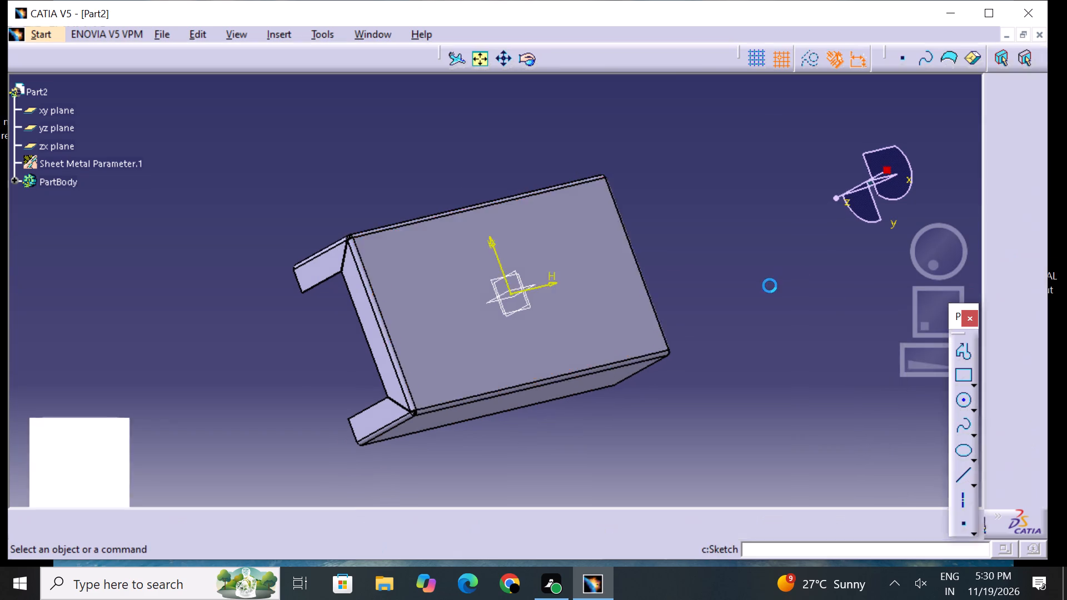
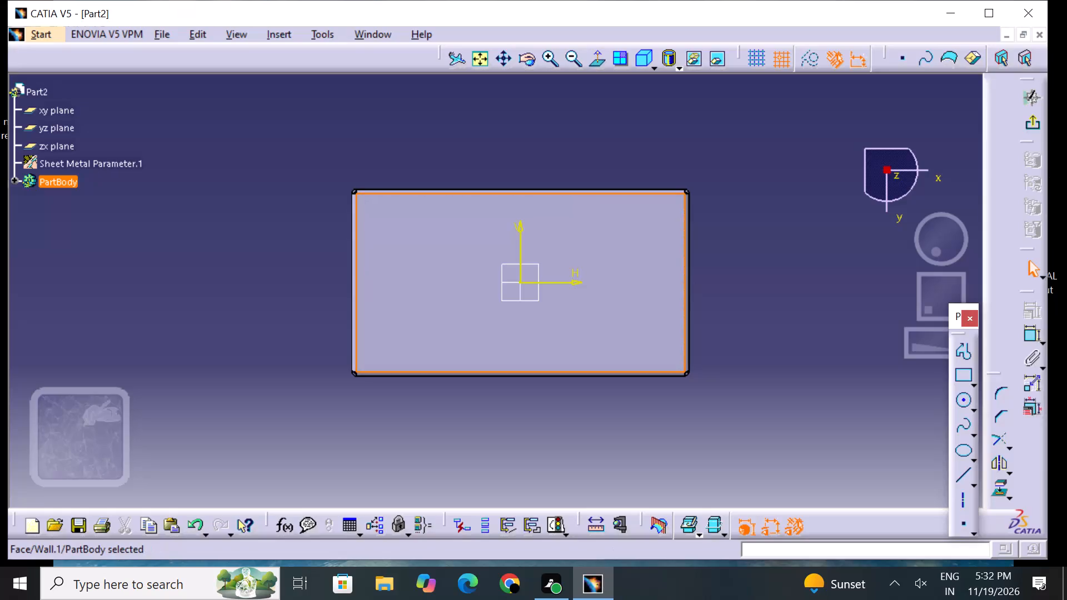
Leave the empty sketch and start a Cutout with its profile sketch on the outer face of the large base wall.
click(1038, 128)
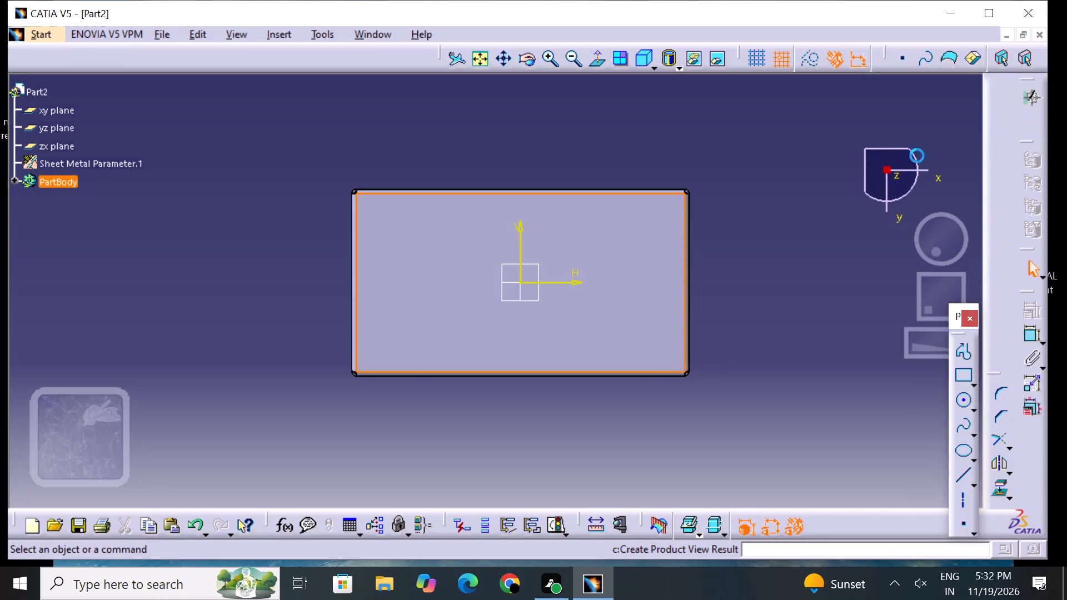
middle_drag(373, 138, 605, 281)
right_drag(375, 138, 610, 281)
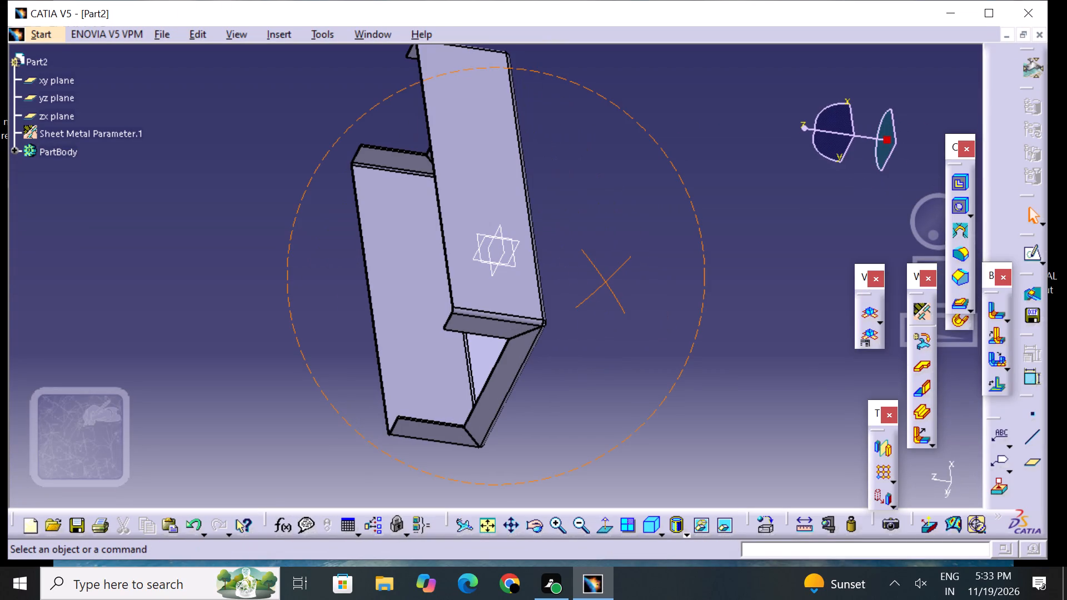
middle_drag(605, 289, 471, 286)
right_drag(602, 289, 463, 283)
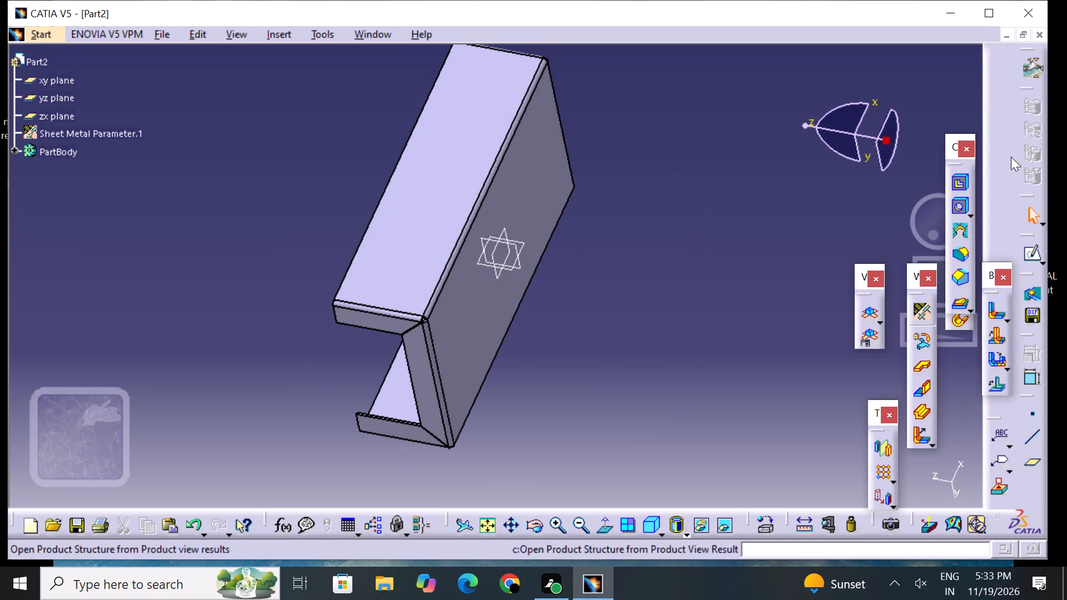
click(964, 184)
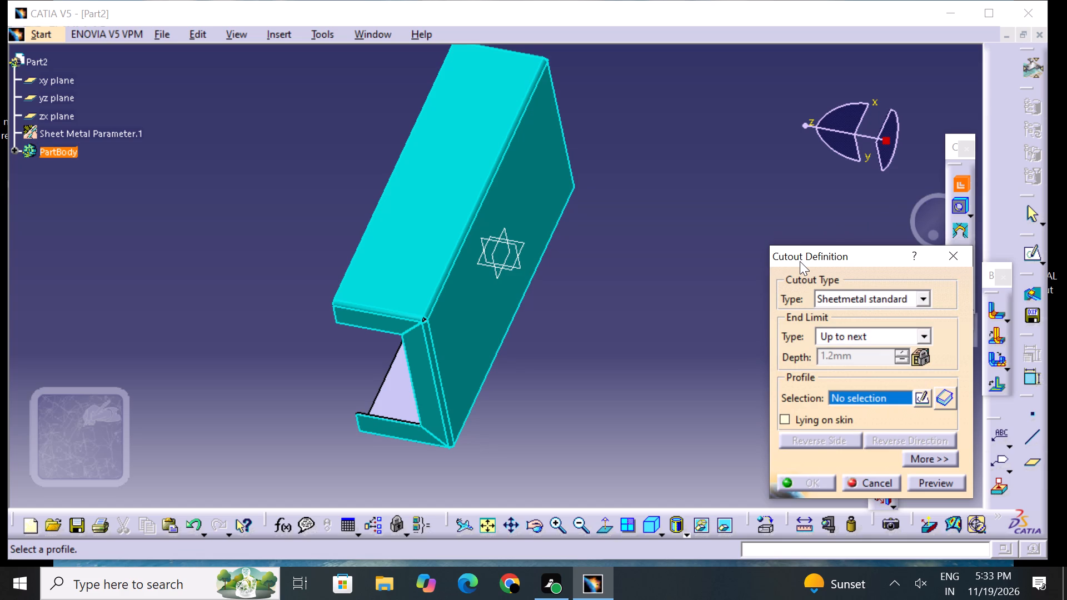
click(924, 403)
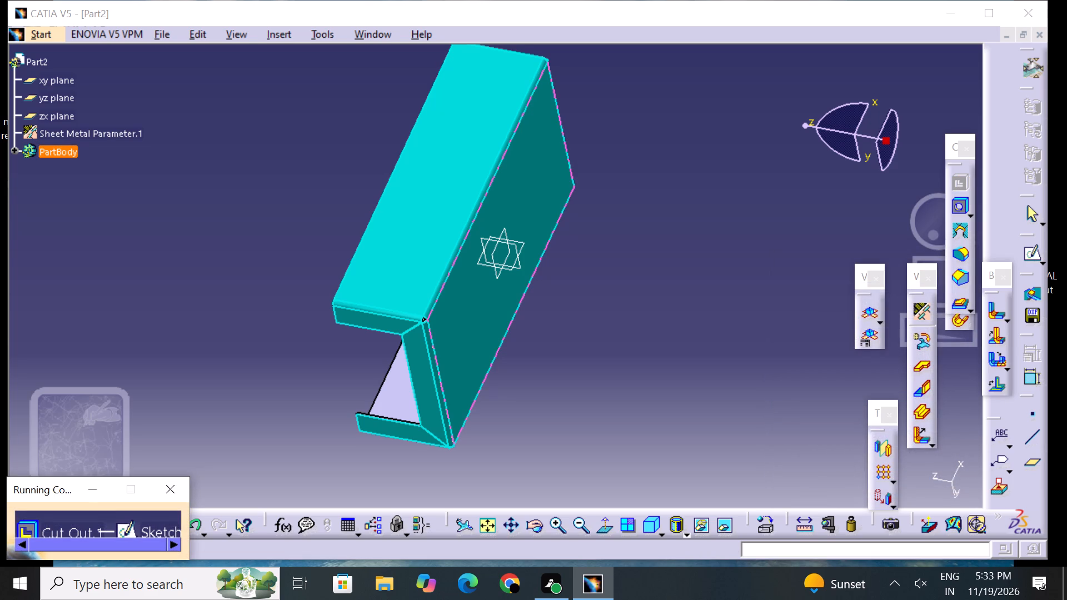
click(456, 325)
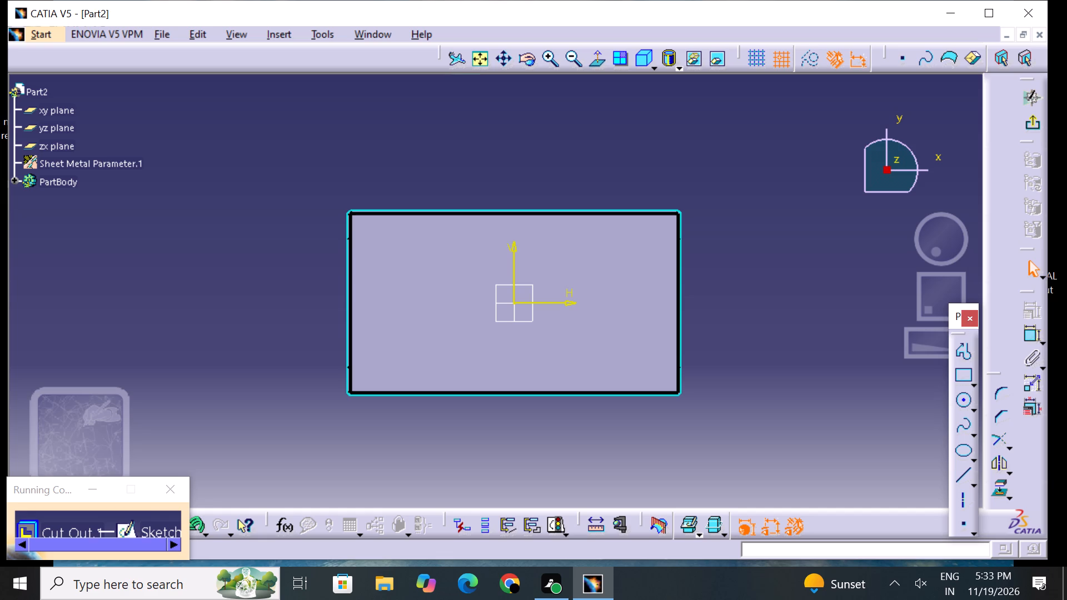
Sketch a rectangle about 40 mm wide and 60 mm high on the left half of the base wall.
click(965, 376)
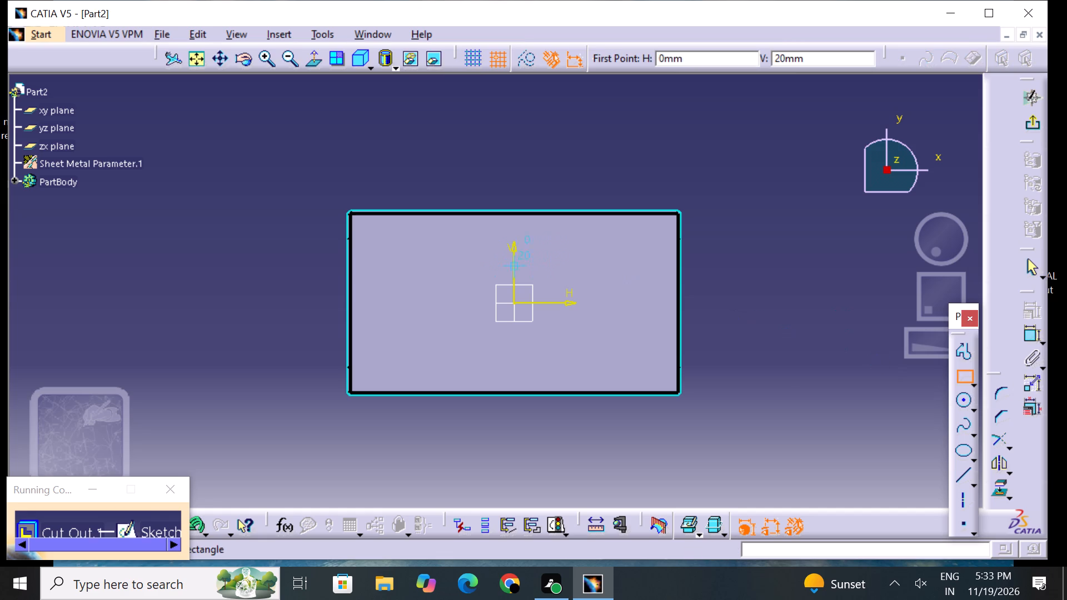
click(395, 253)
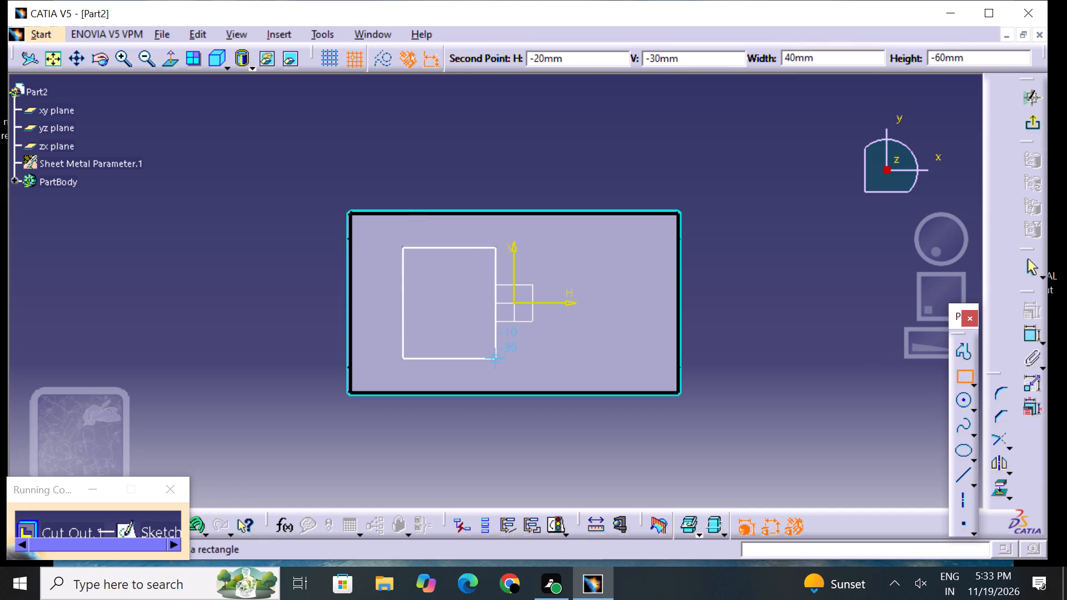
click(471, 363)
click(569, 462)
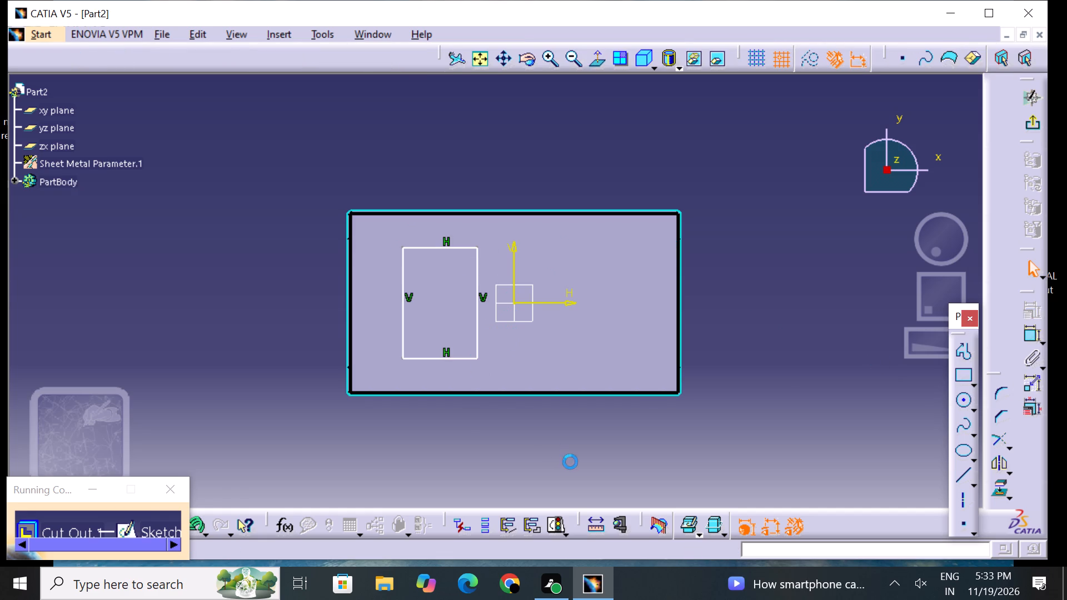
Dimension the offset between the rectangle's left side and the left edge of the part.
click(1030, 331)
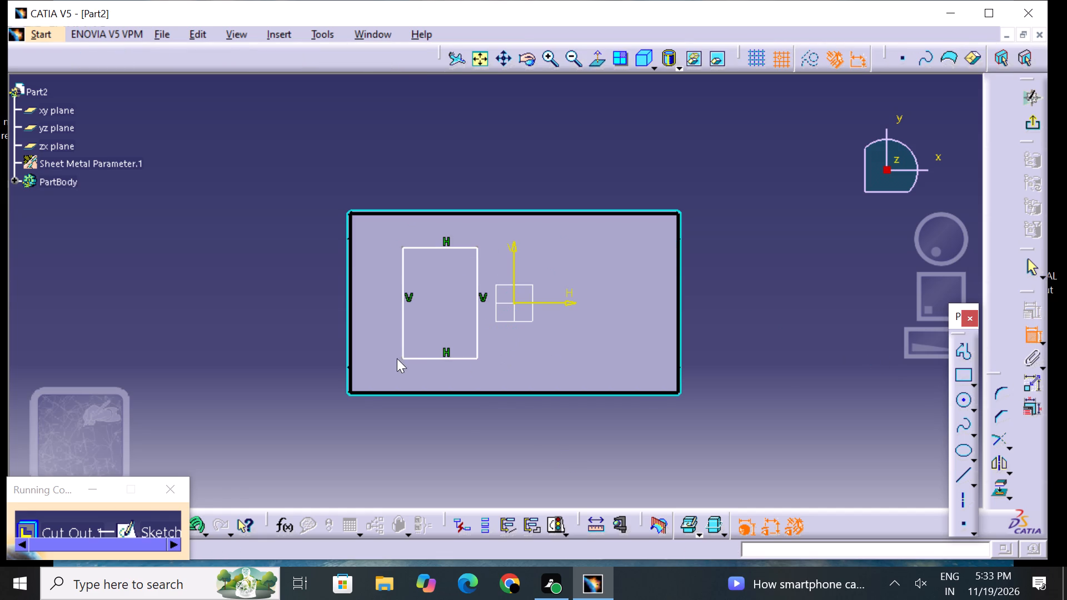
click(402, 347)
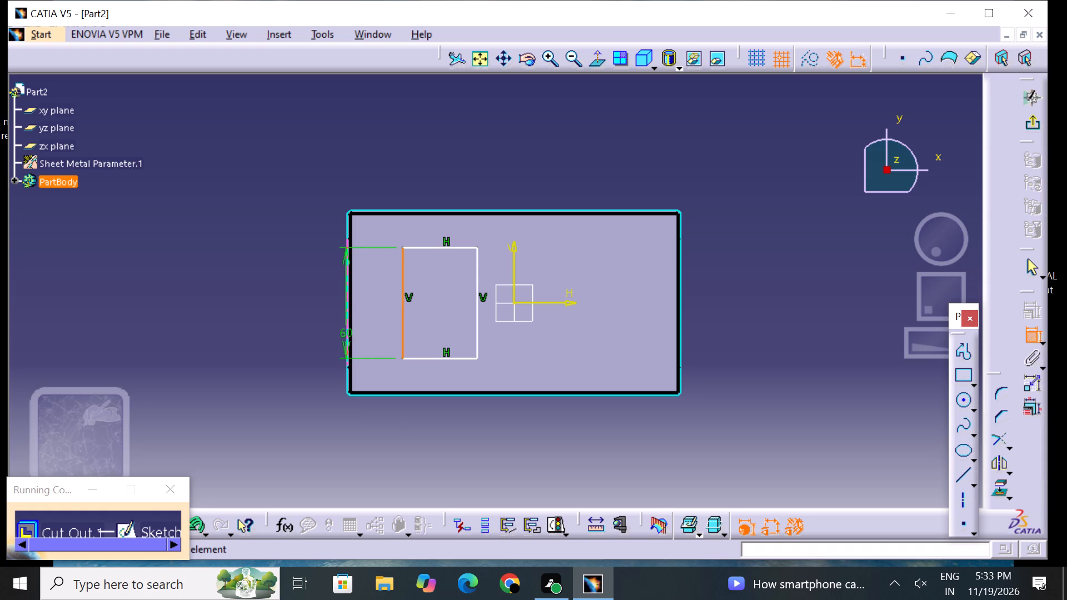
click(345, 331)
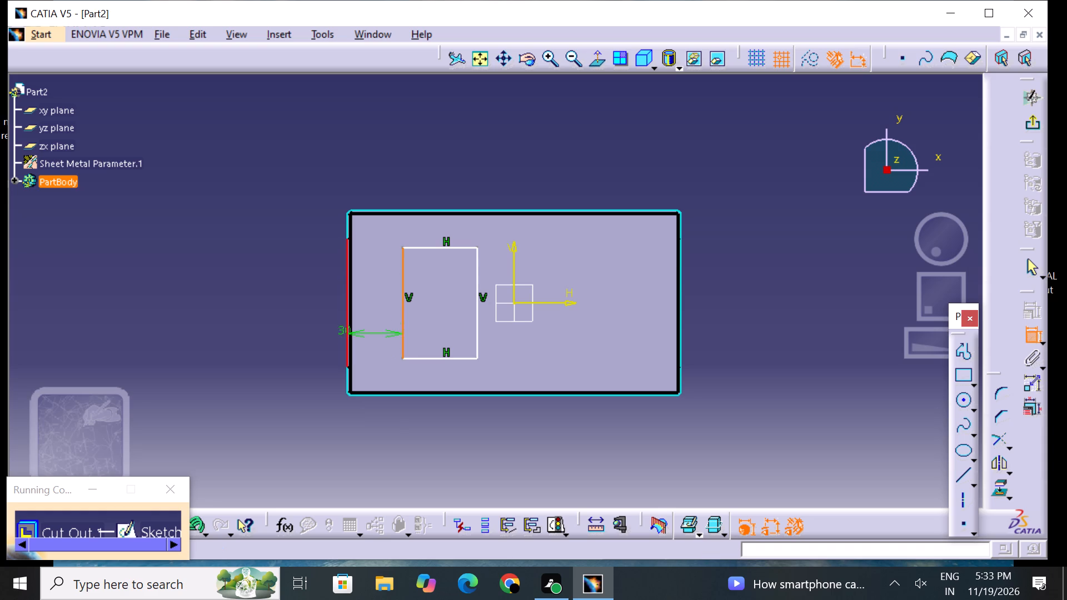
click(313, 332)
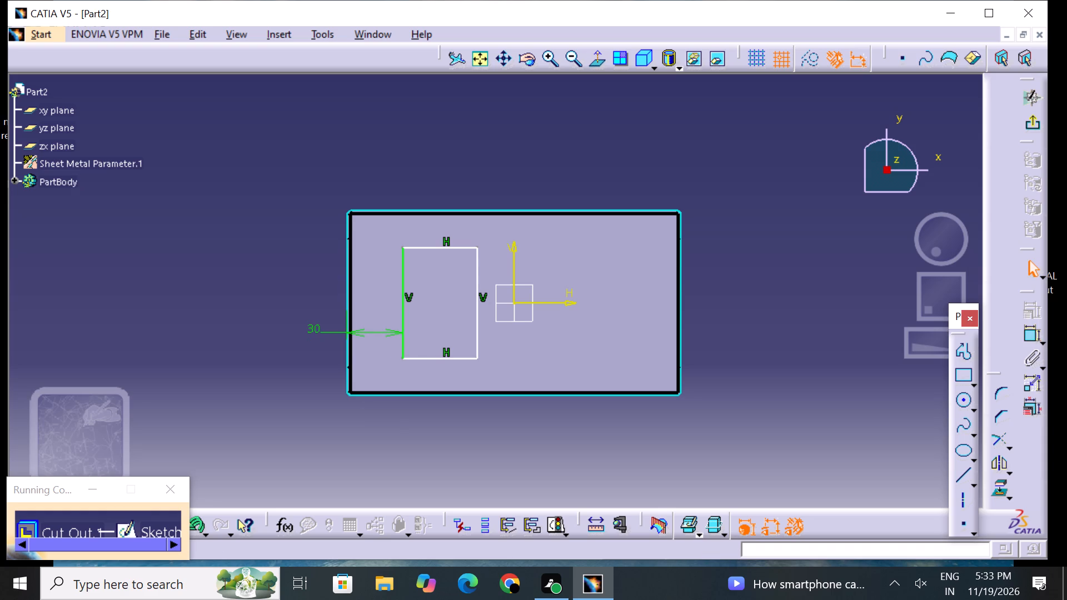
drag(310, 363, 317, 363)
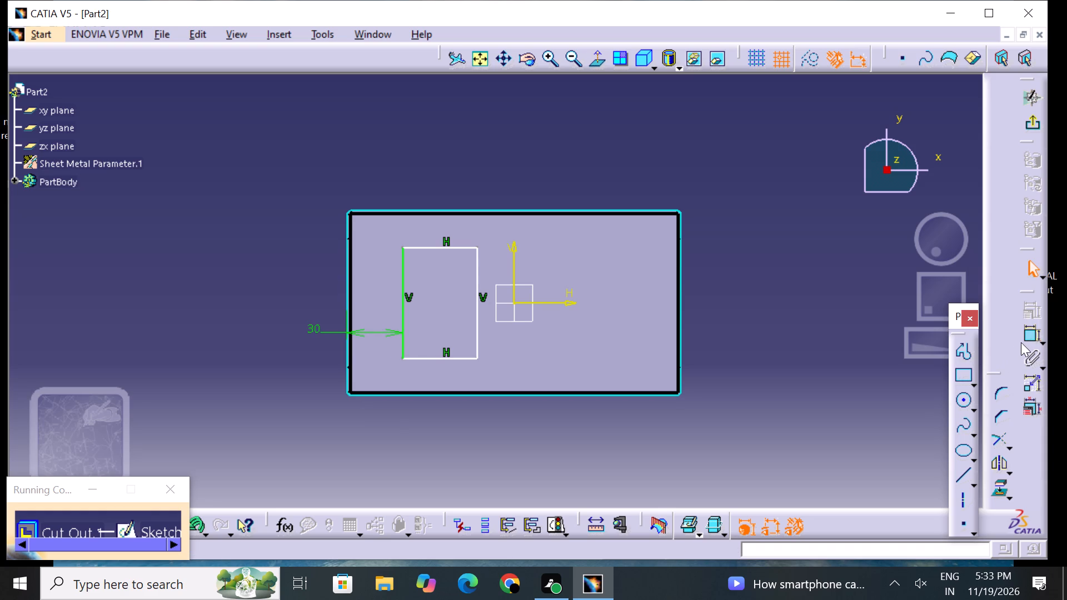
Dimension the rectangle's lower side from the bottom edge of the part and set the offset to 30 mm.
click(1029, 338)
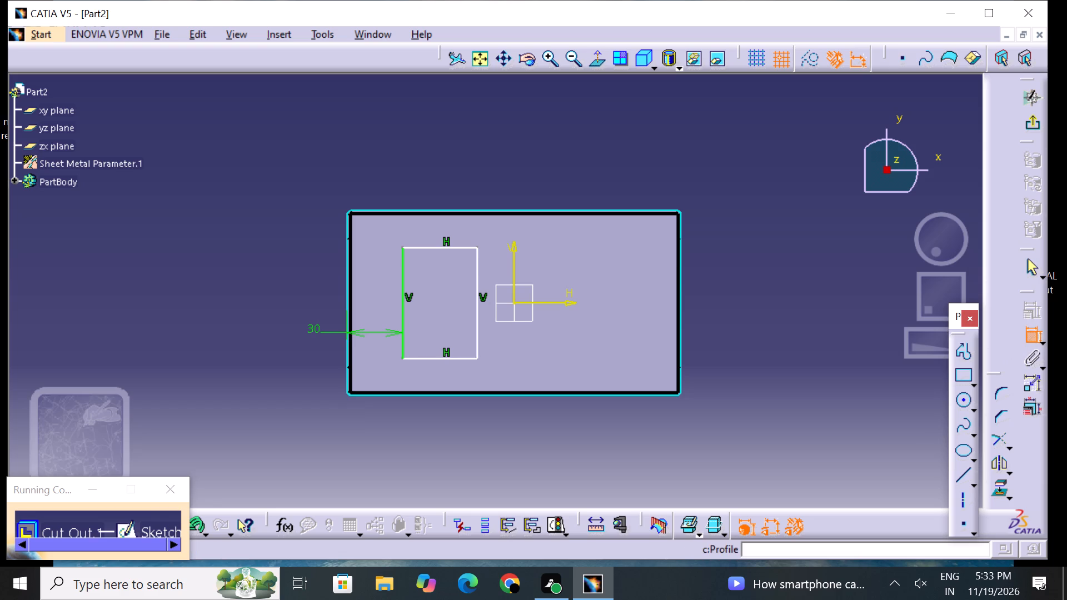
click(443, 358)
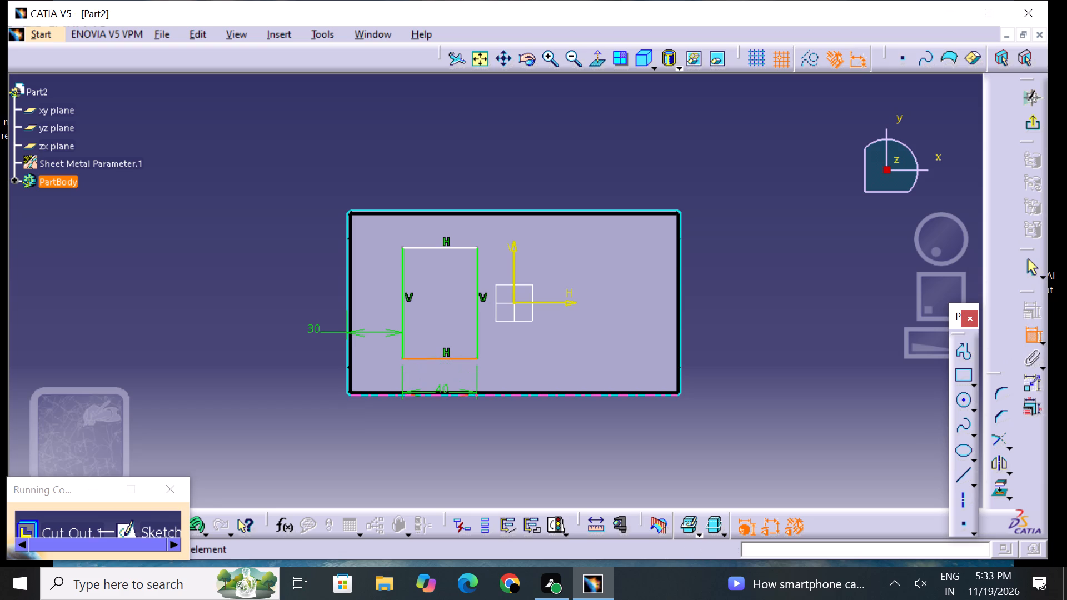
click(442, 394)
click(438, 427)
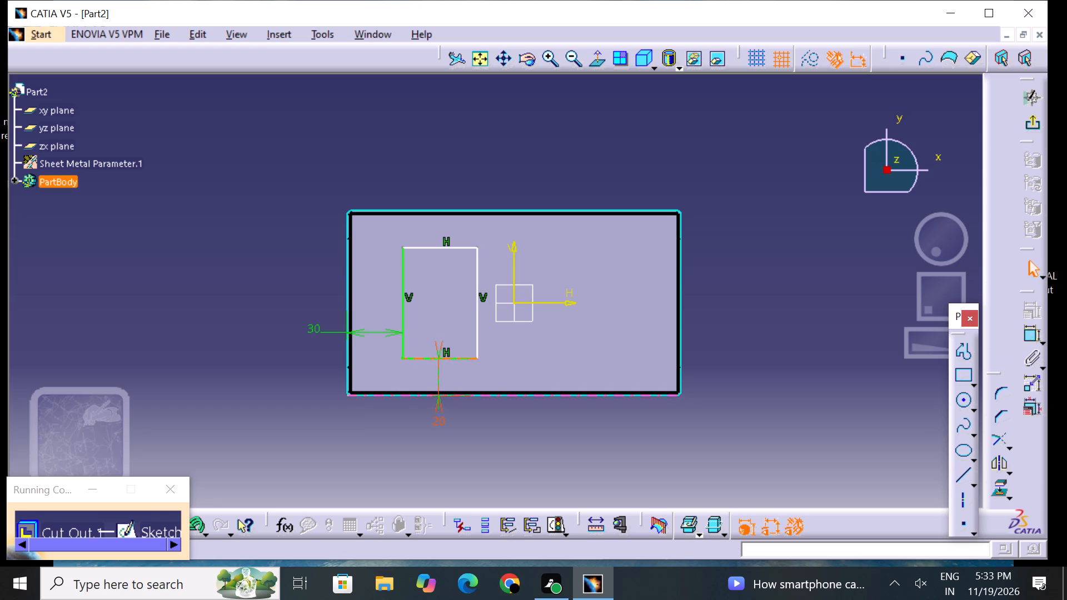
double_click(436, 419)
key(BackSpace)
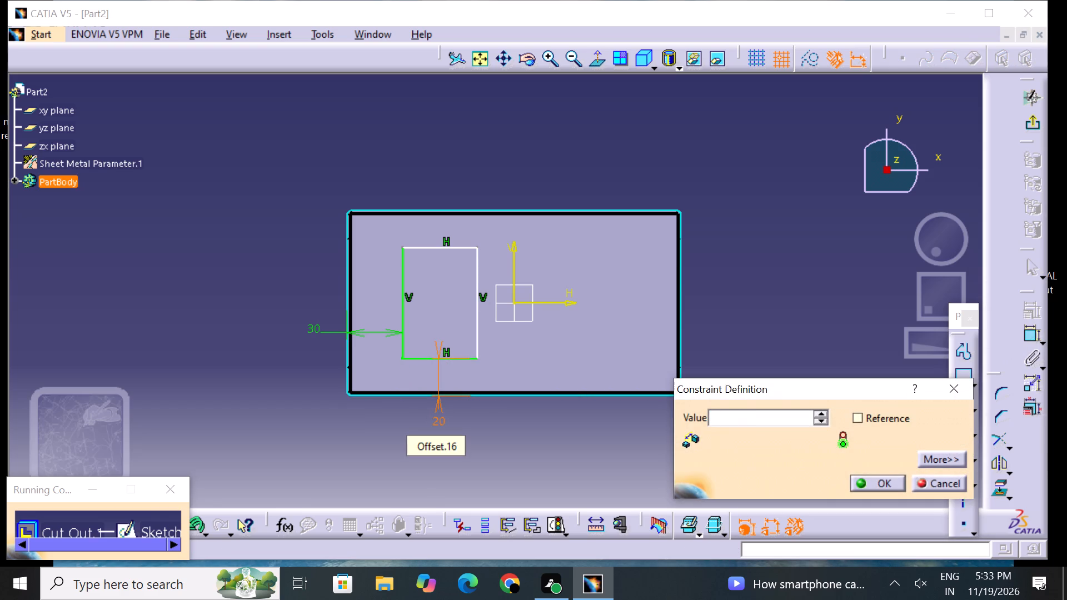
key(3)
key(0)
key(Return)
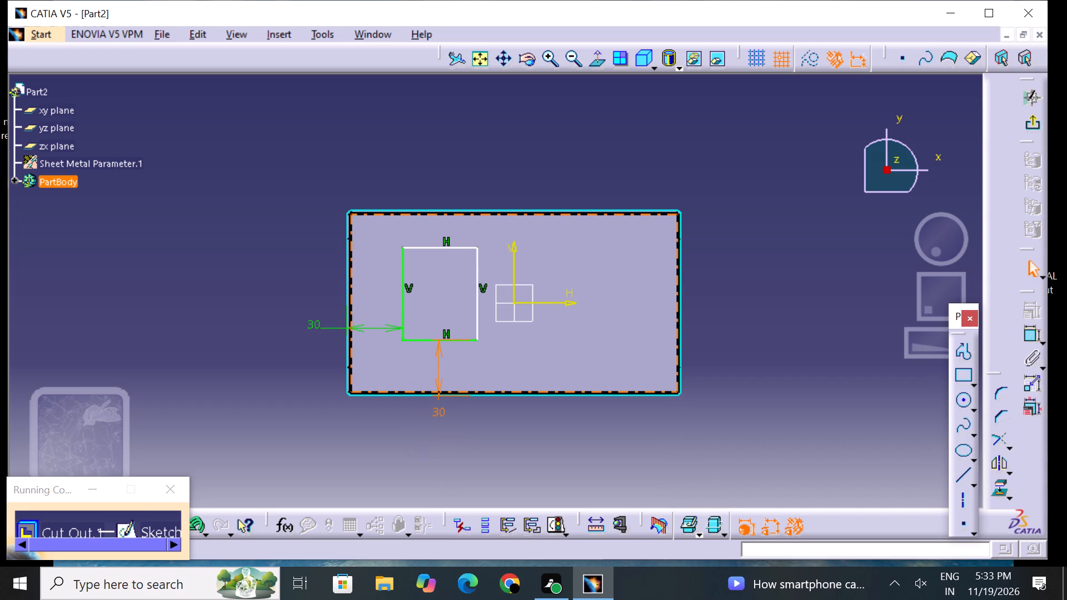
click(592, 426)
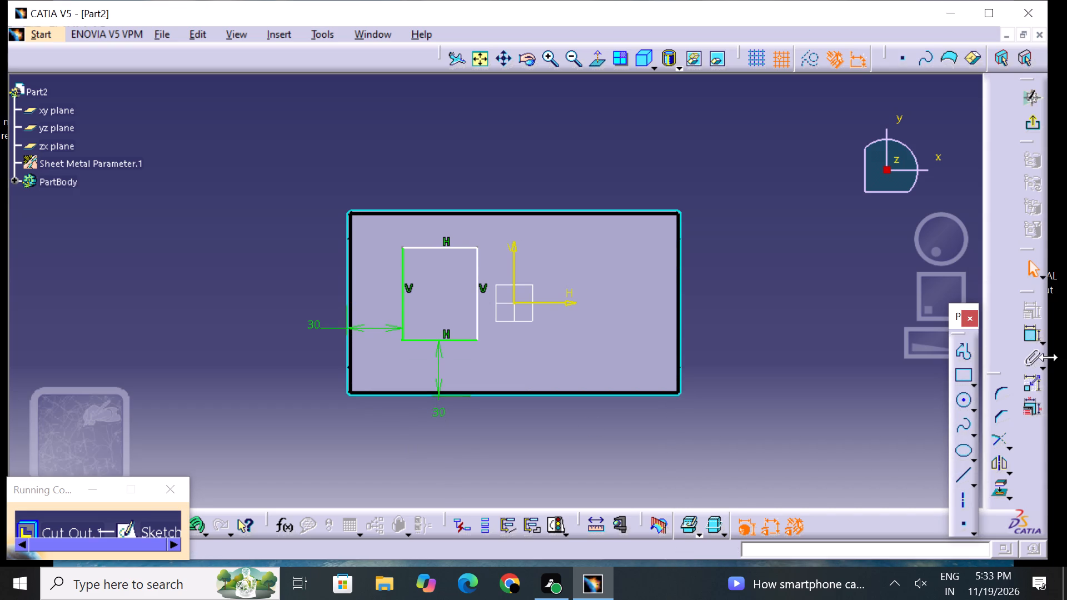
Dimension the rectangle's left side and set its height to 40 mm.
drag(1023, 326, 1026, 339)
click(1032, 333)
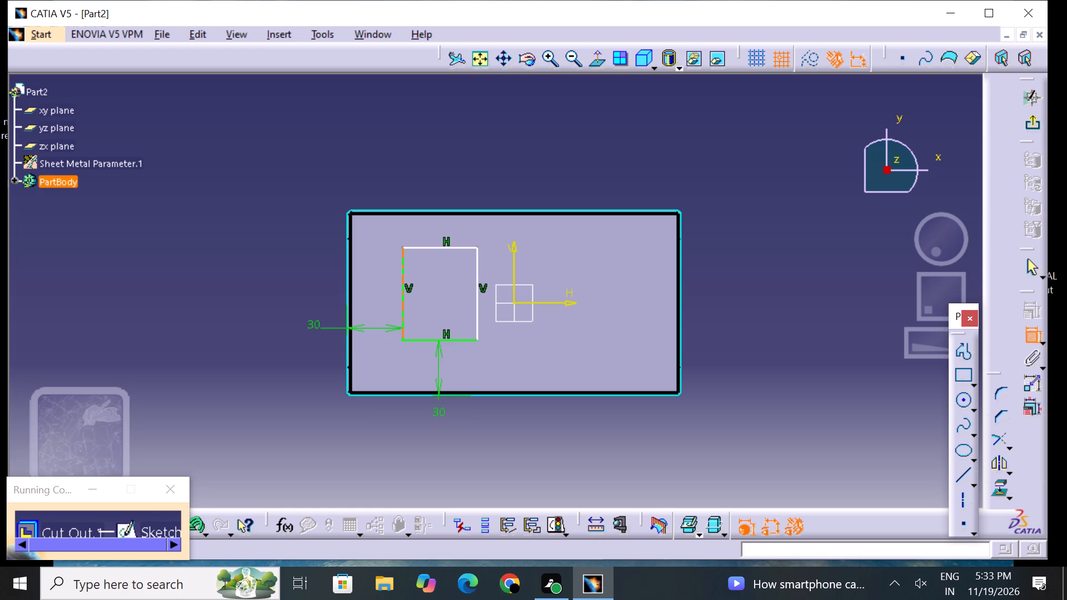
drag(402, 312, 396, 312)
click(311, 314)
double_click(311, 311)
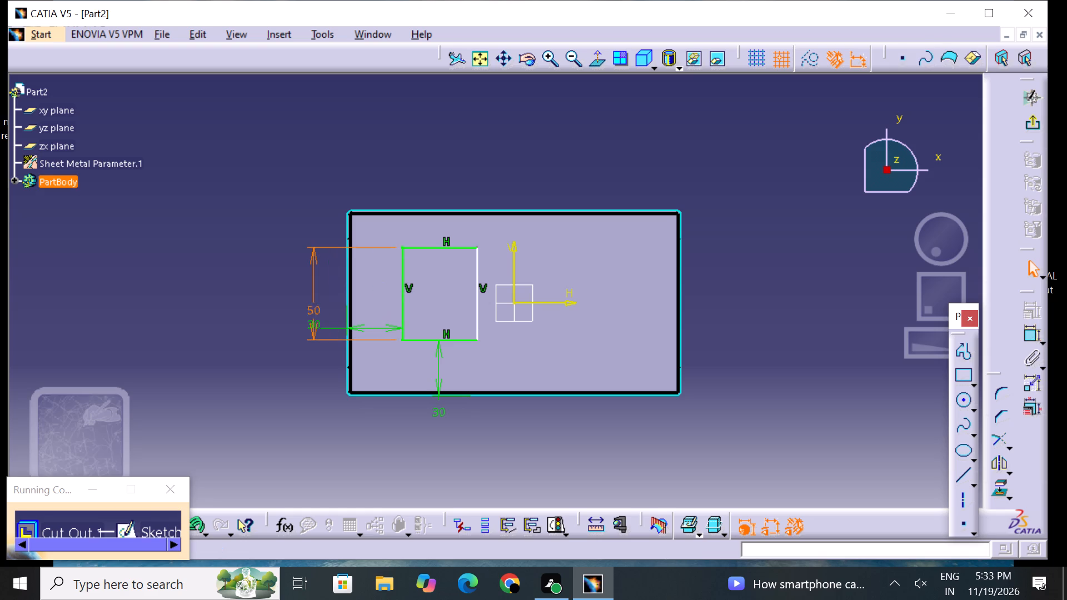
key(BackSpace)
text(40)
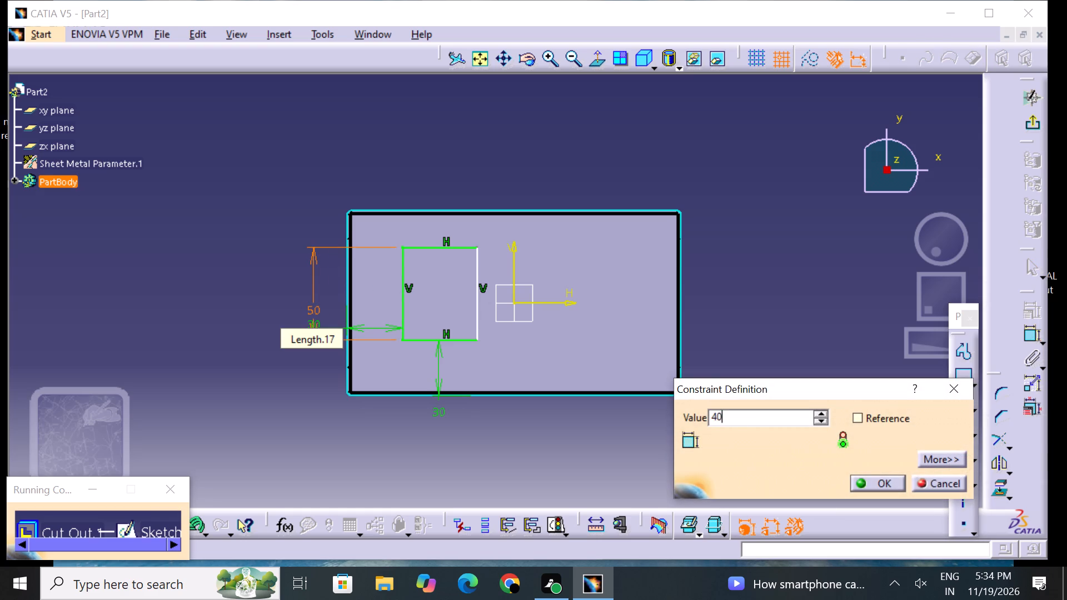
key(Return)
click(316, 8)
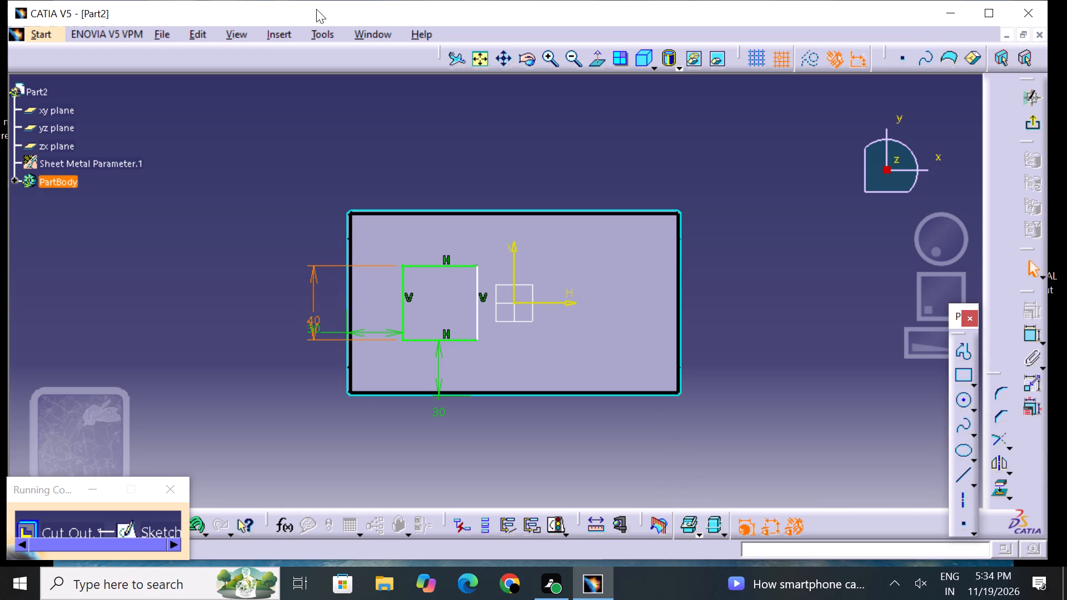
click(327, 139)
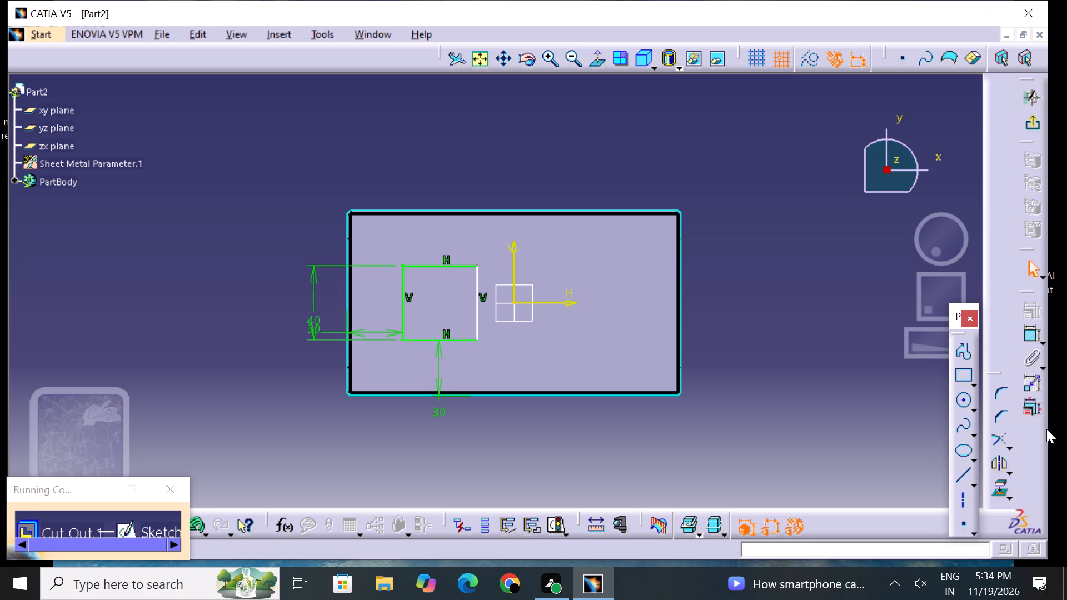
Dimension the rectangle's upper side and set its width to 20 mm.
click(1024, 332)
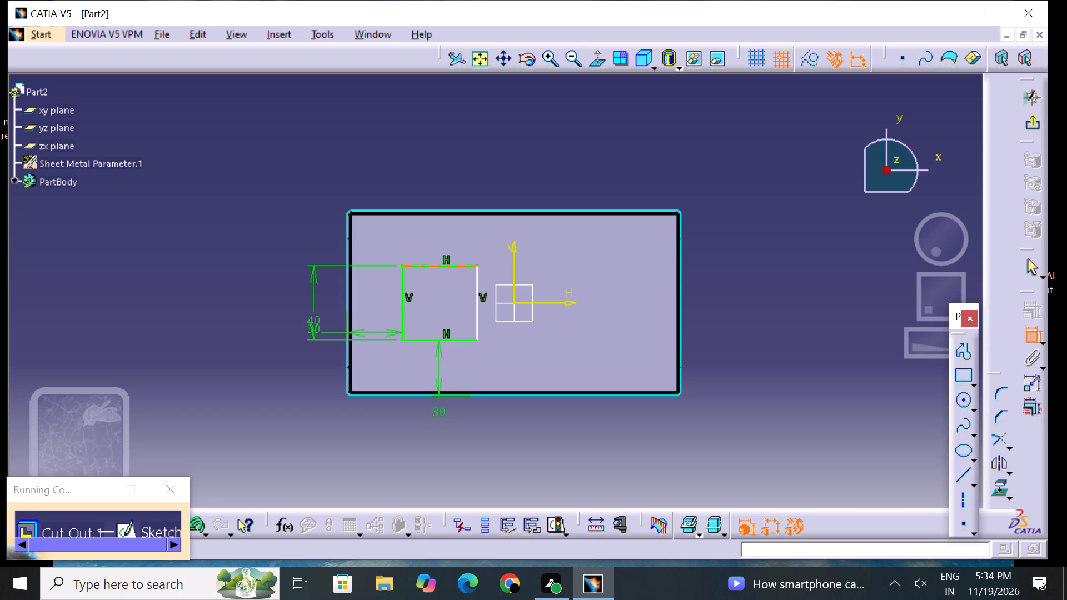
click(442, 267)
click(432, 188)
double_click(433, 181)
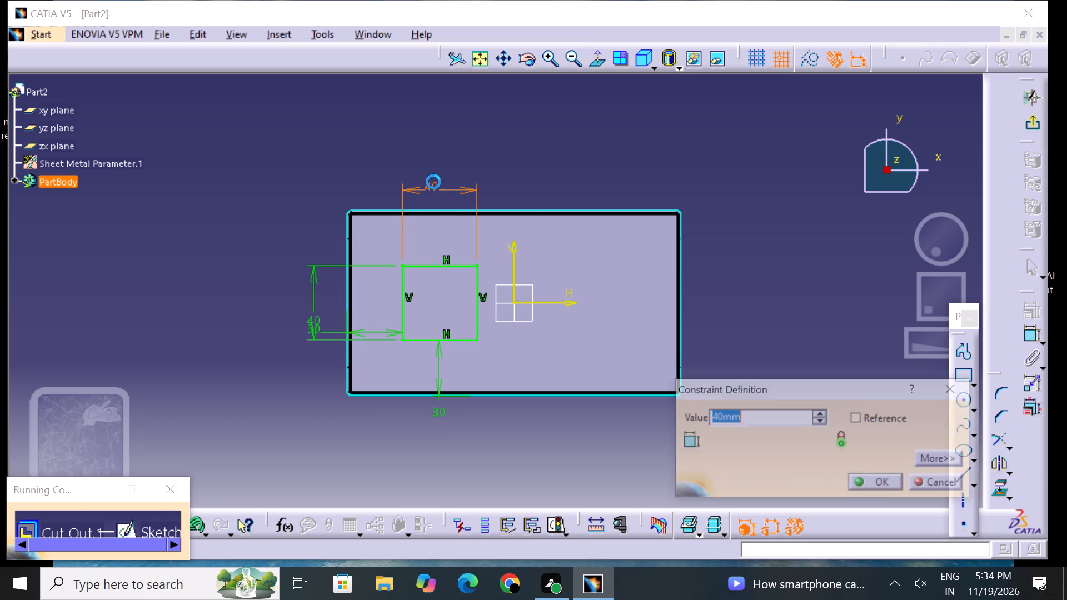
key(BackSpace)
text(20)
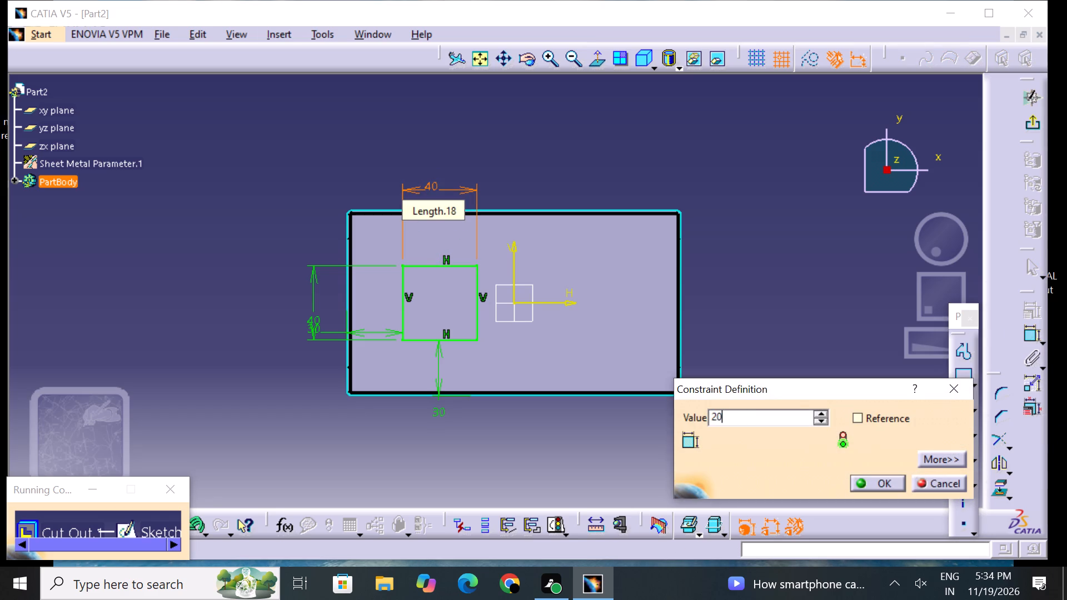
key(Return)
click(487, 172)
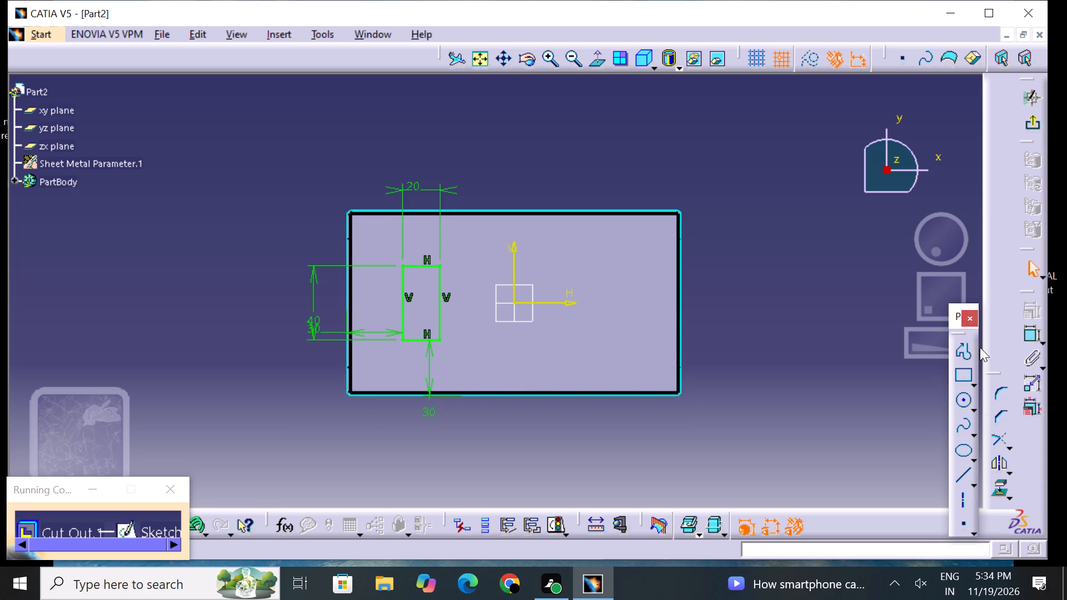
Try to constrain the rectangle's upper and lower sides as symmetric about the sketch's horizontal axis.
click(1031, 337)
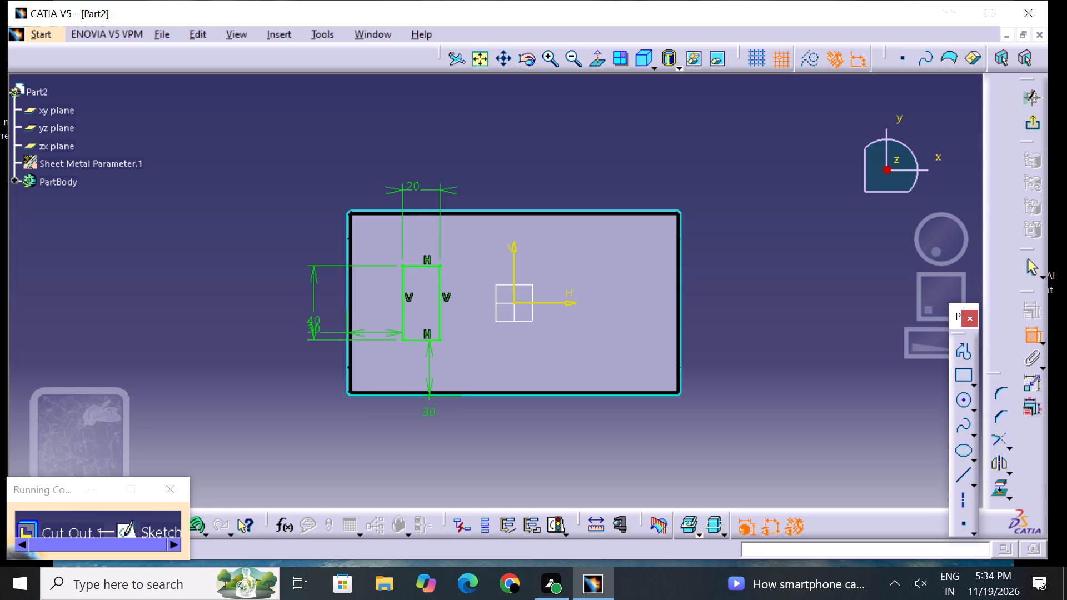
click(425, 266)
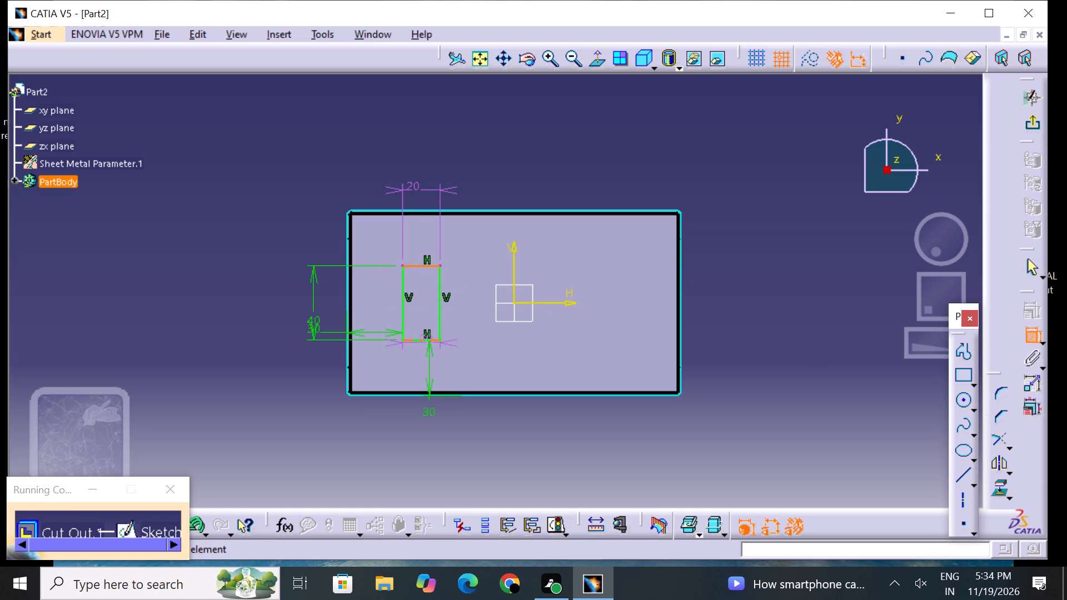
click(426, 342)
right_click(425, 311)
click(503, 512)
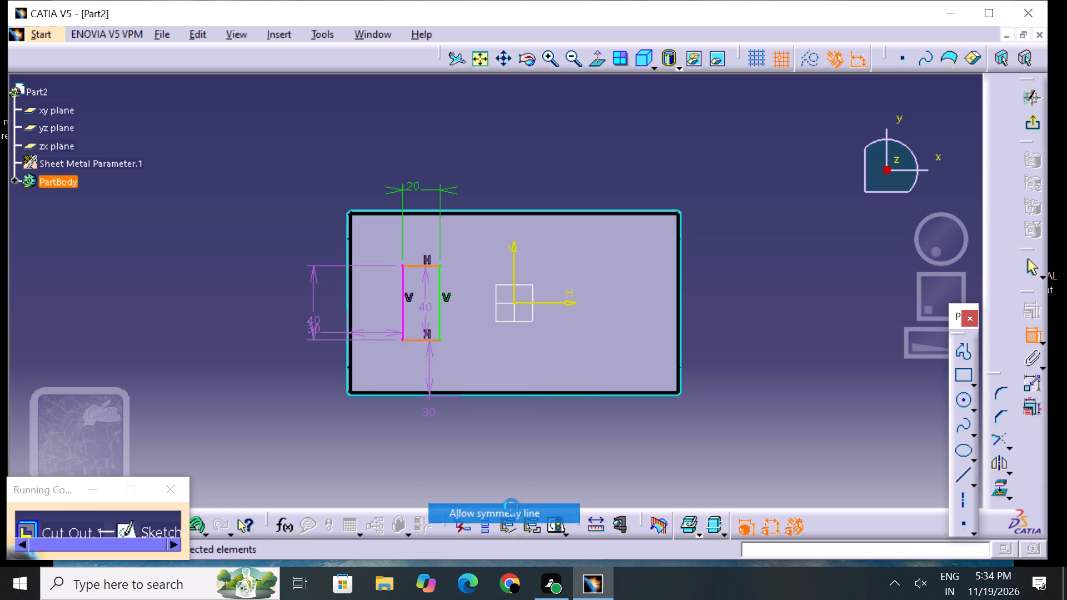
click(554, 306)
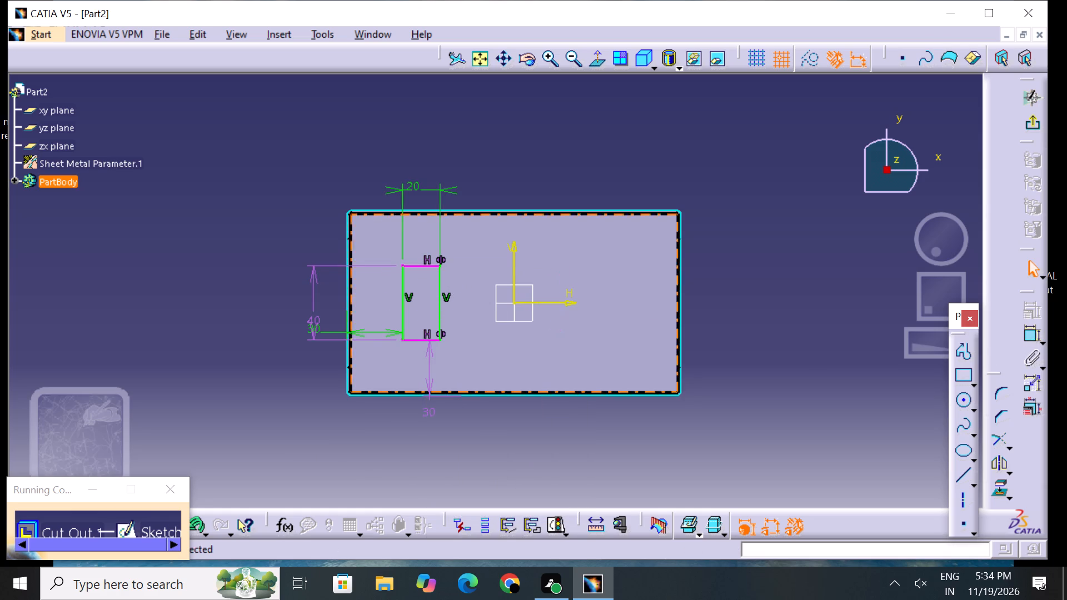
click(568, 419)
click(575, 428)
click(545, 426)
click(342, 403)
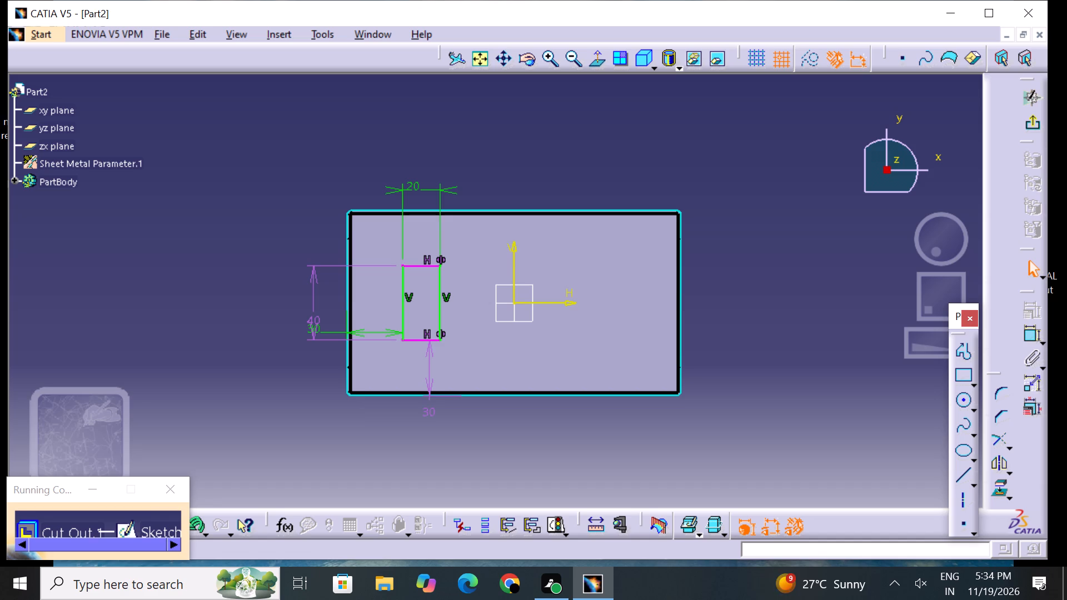
Undo the symmetry constraints between the rectangle's upper and lower sides, keeping its dimensions.
key(ctrl+z)
key(ctrl+z)
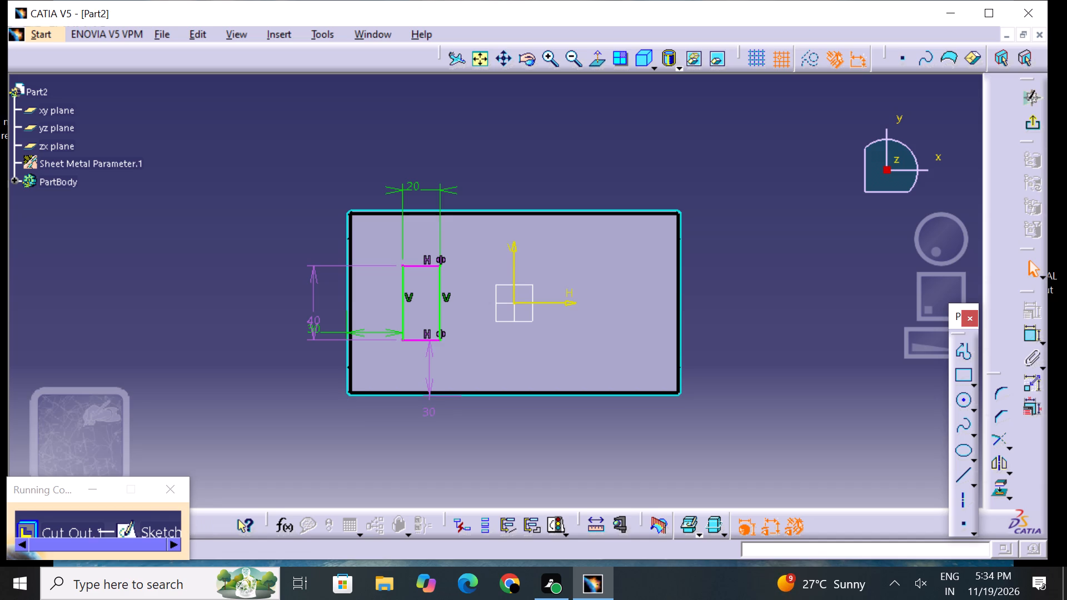
key(ctrl+z)
key(ctrl+z)
key(ctrl+z)
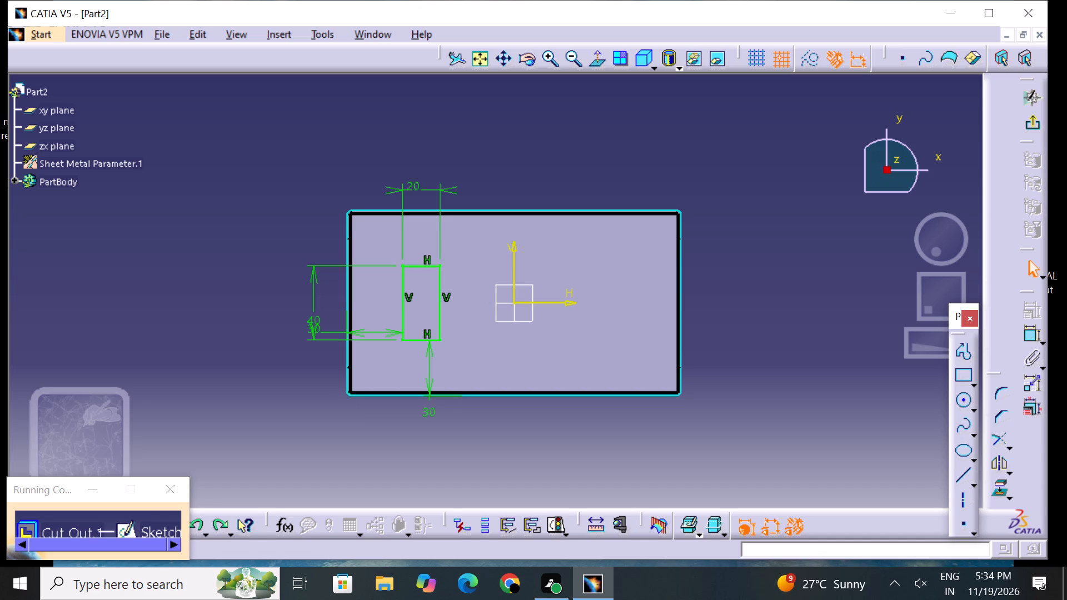
click(1029, 340)
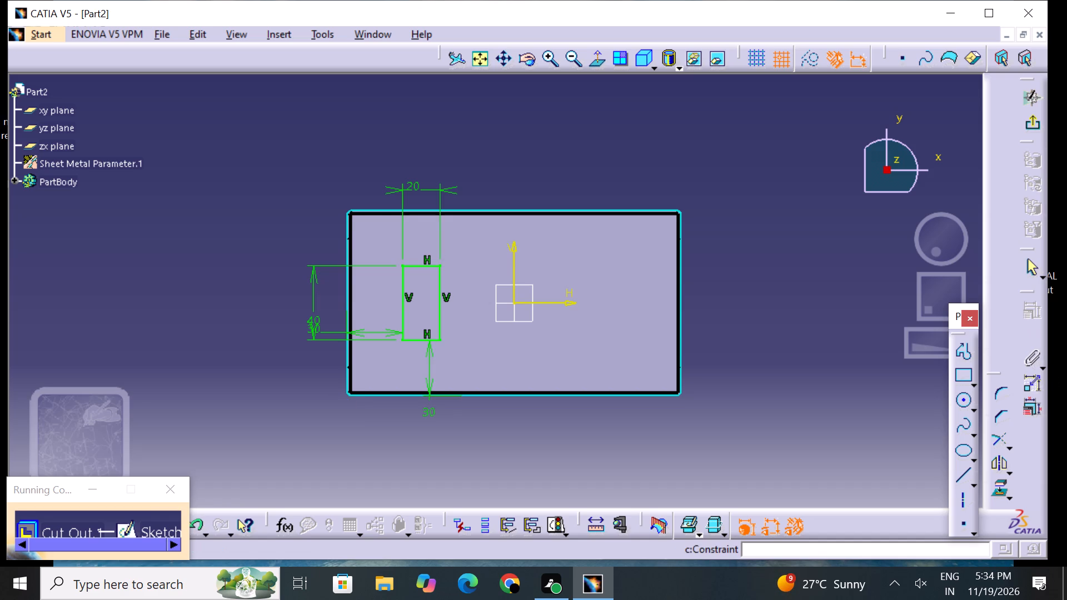
click(519, 469)
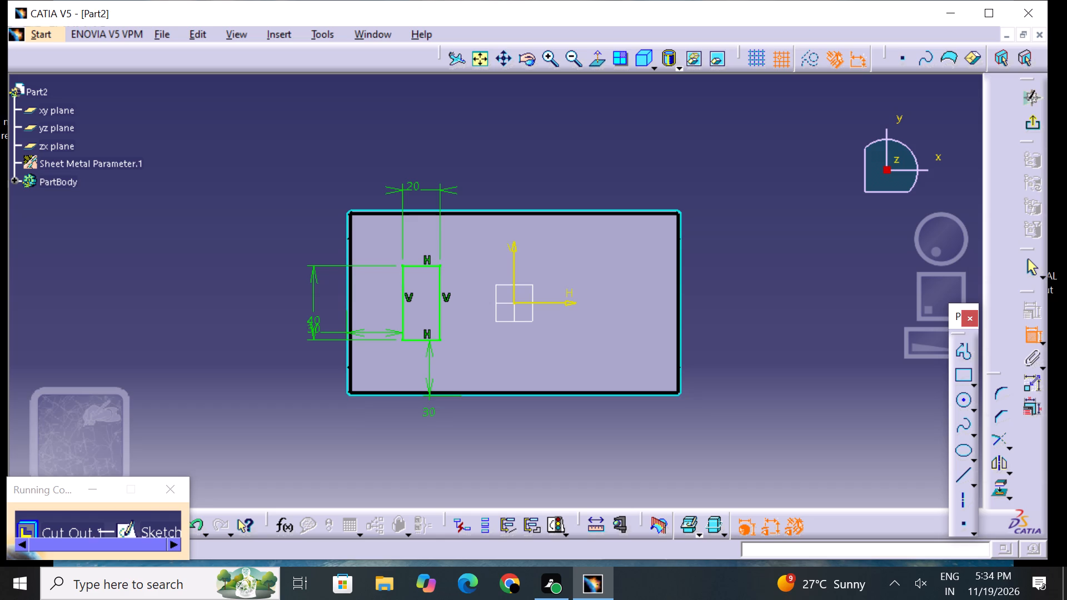
Chamfer the rectangle's upper-left corner at 45 degrees, about 7.2 mm long, converting the constrained side length into a distance.
click(1004, 414)
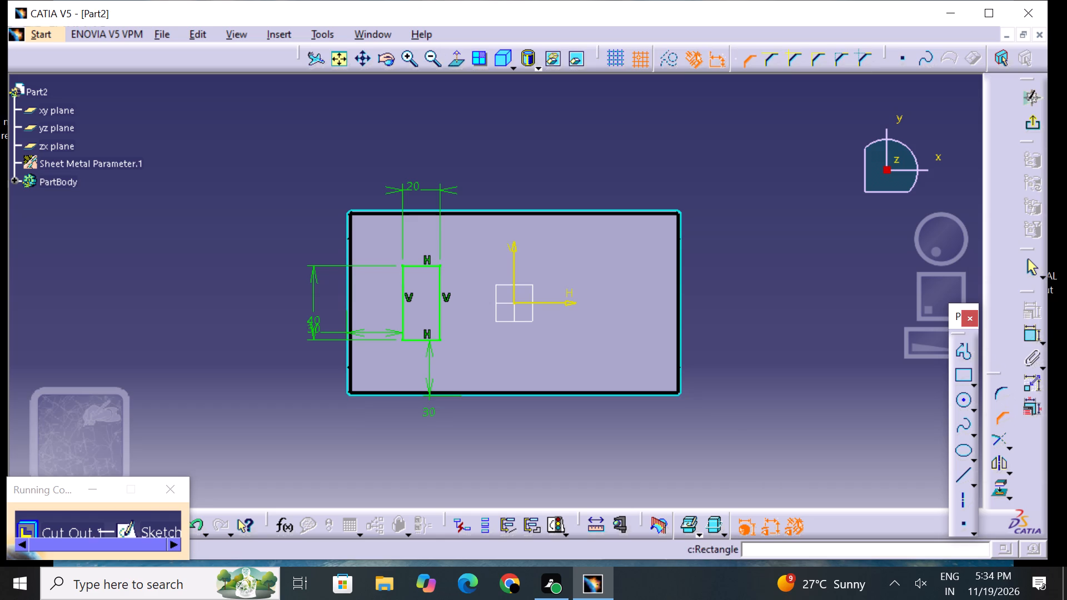
click(401, 277)
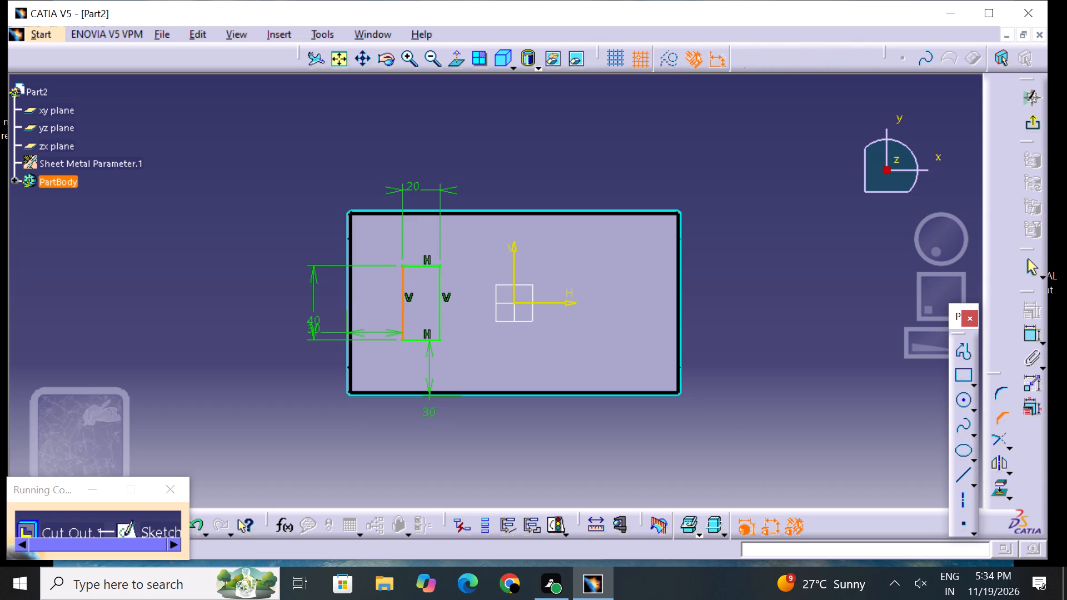
click(409, 265)
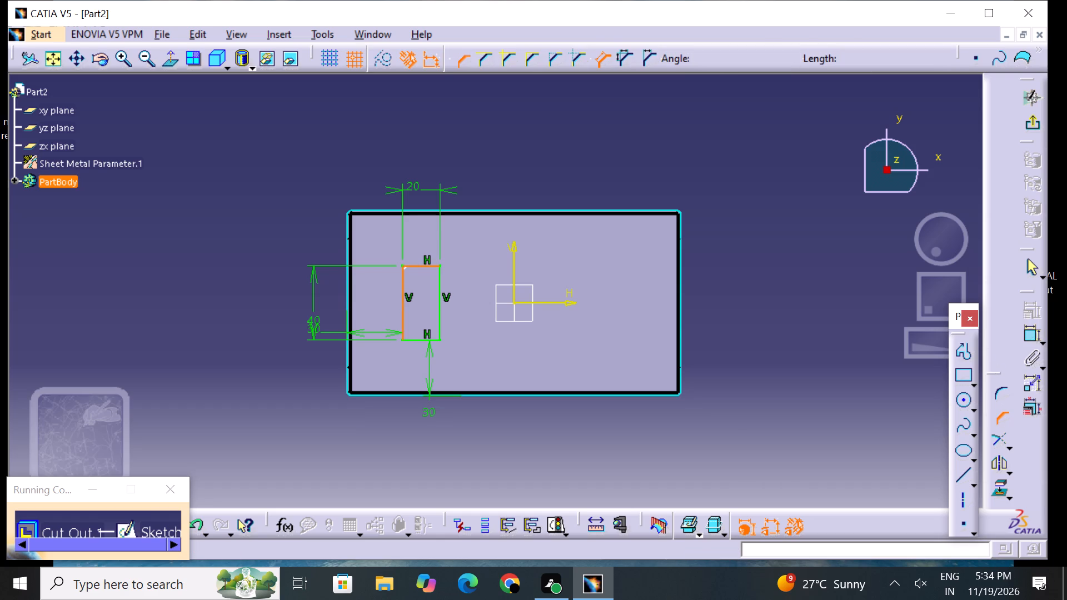
click(406, 272)
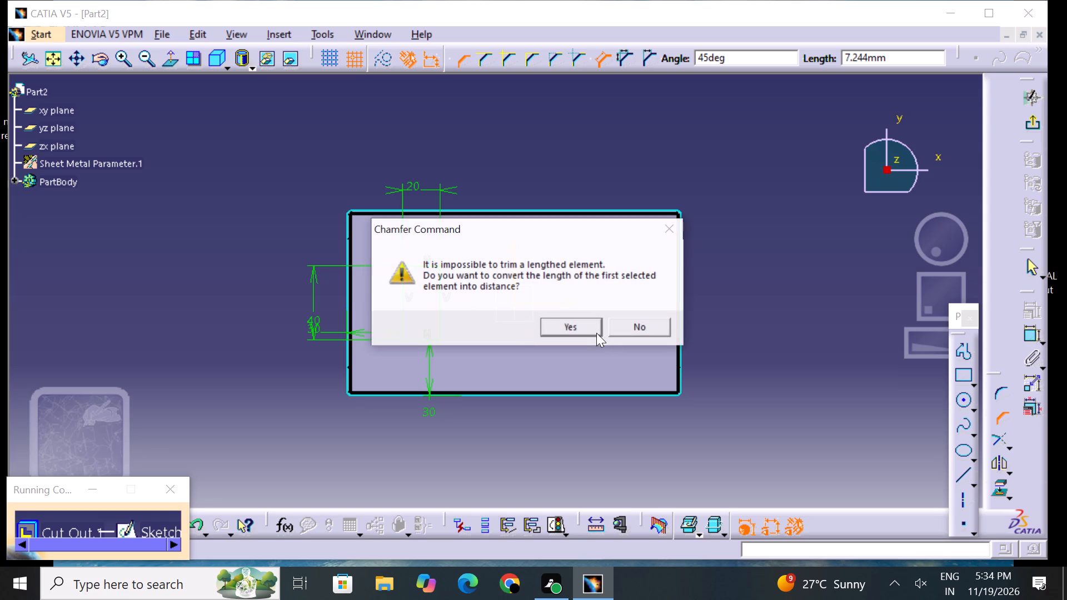
click(596, 332)
click(587, 316)
click(586, 323)
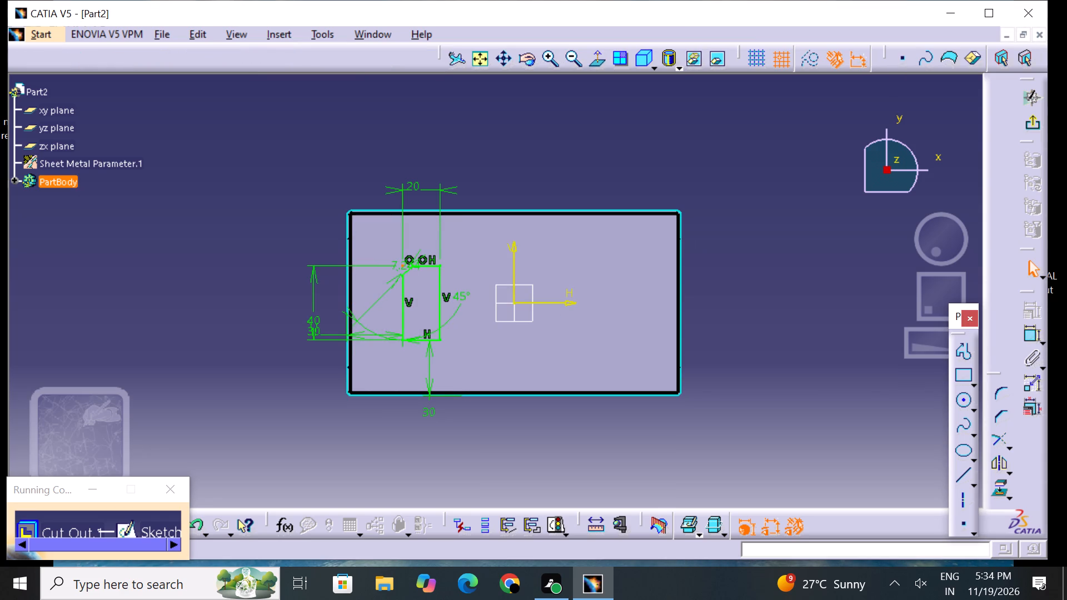
Set the length of the upper-left corner chamfer to 2.5 mm.
double_click(397, 264)
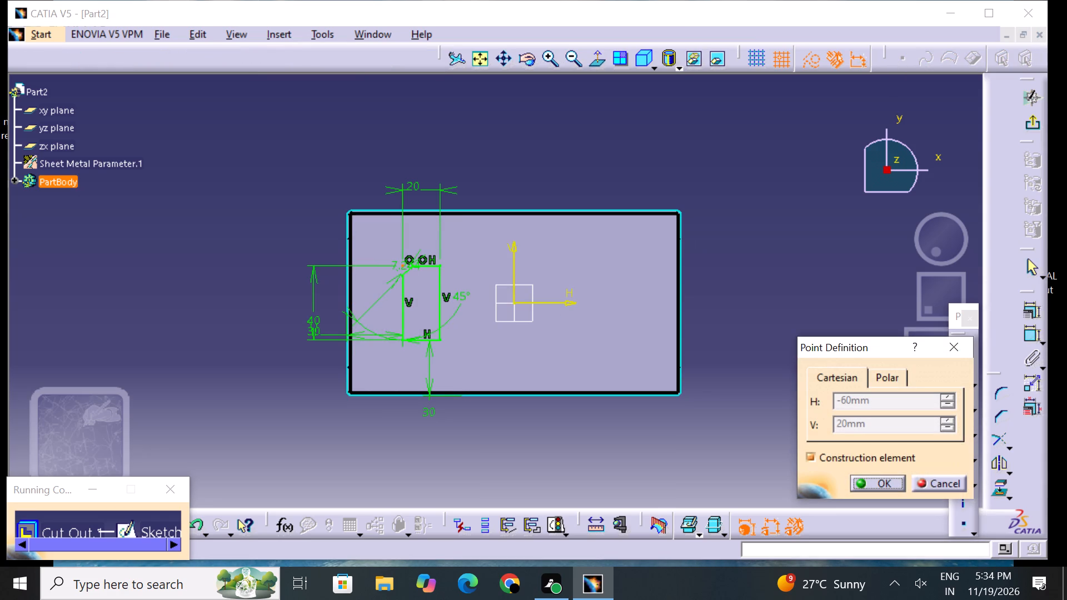
click(958, 341)
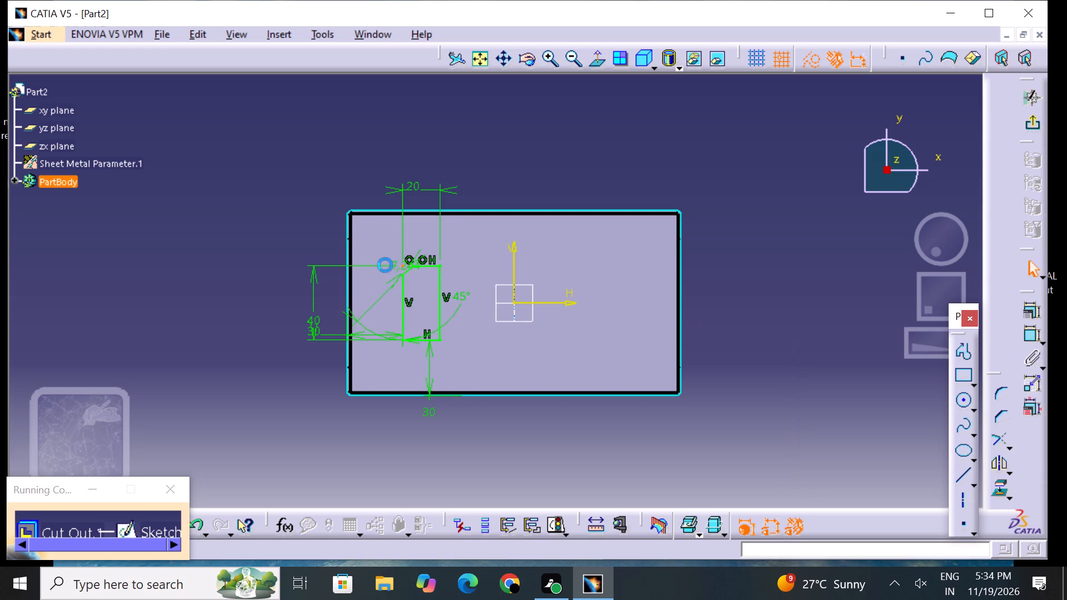
double_click(395, 267)
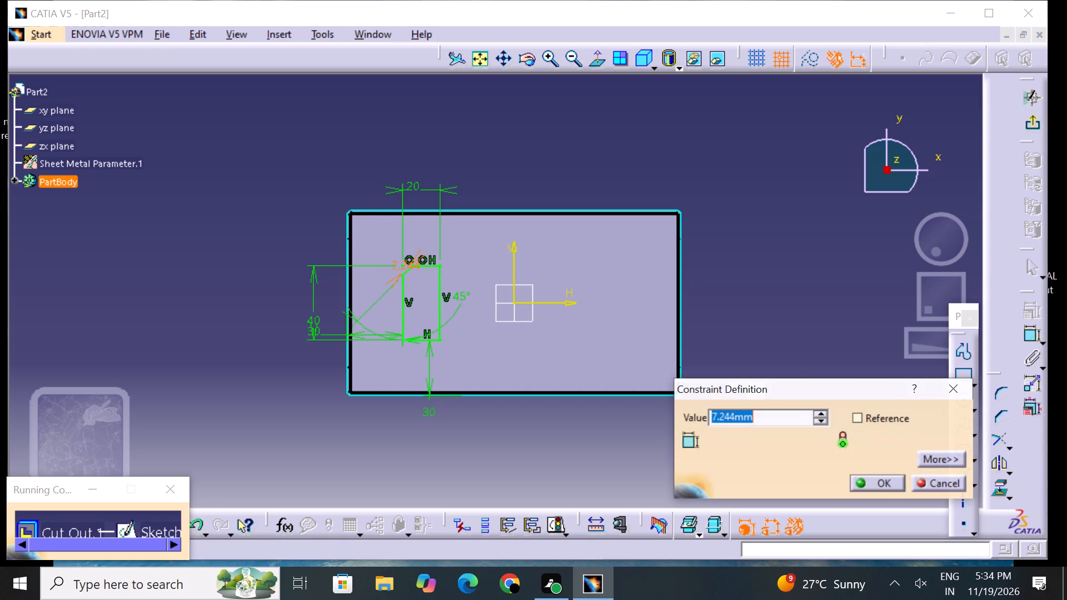
key(BackSpace)
text(2.5)
key(Return)
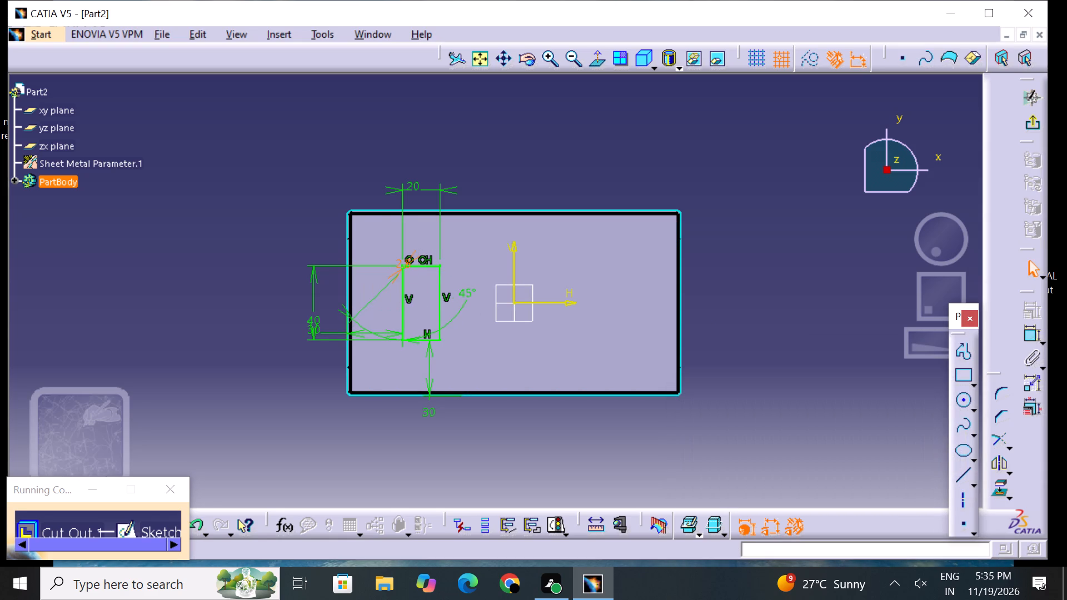
Chamfer the rectangle's upper-right corner at 45 degrees, about 6.9 mm long.
click(541, 62)
click(545, 61)
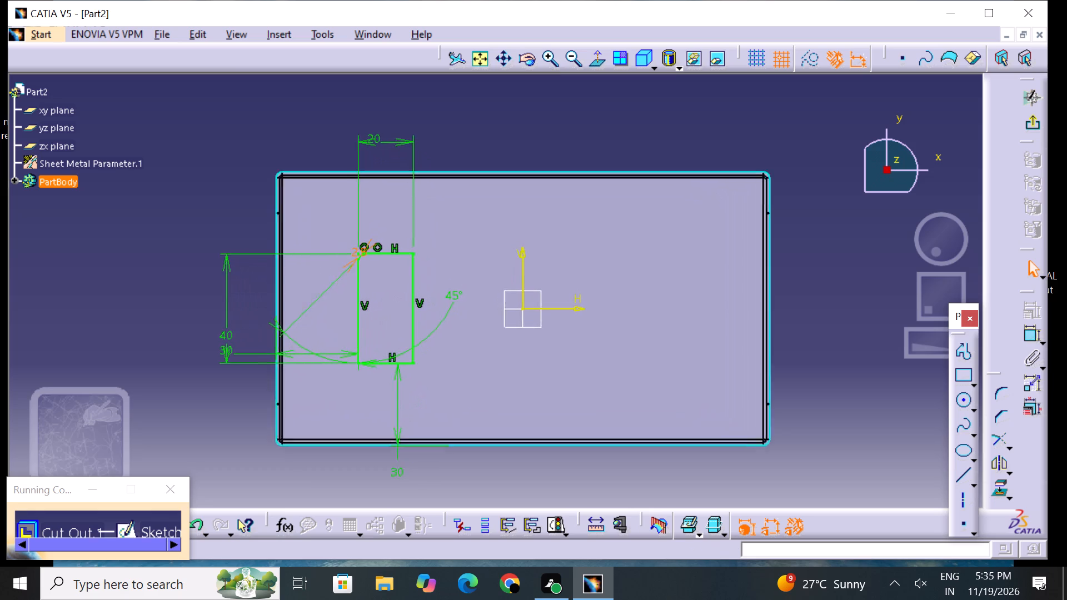
click(542, 97)
click(1004, 408)
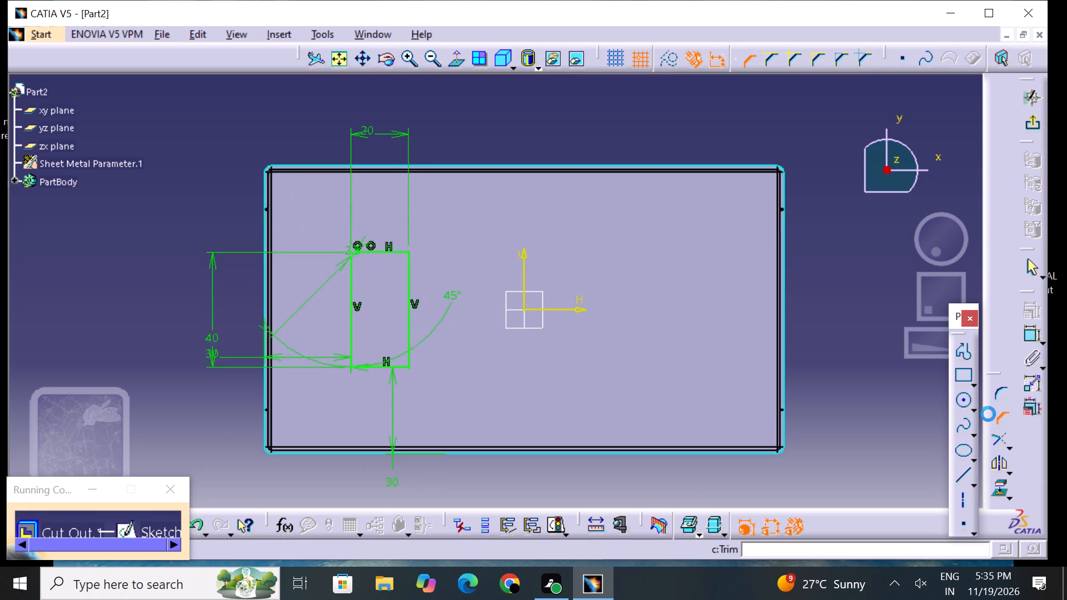
click(402, 253)
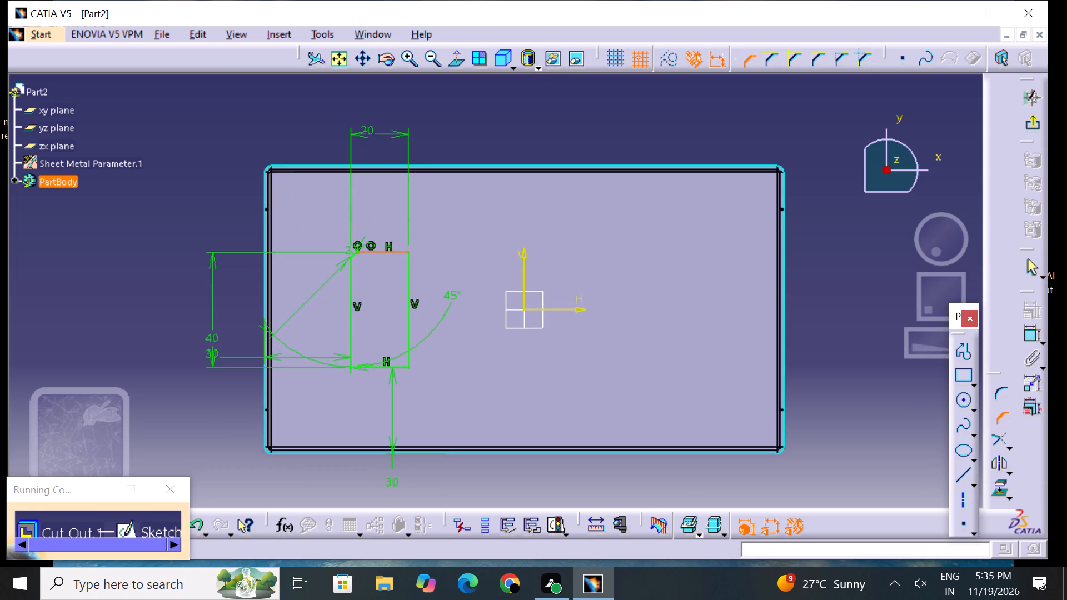
click(410, 261)
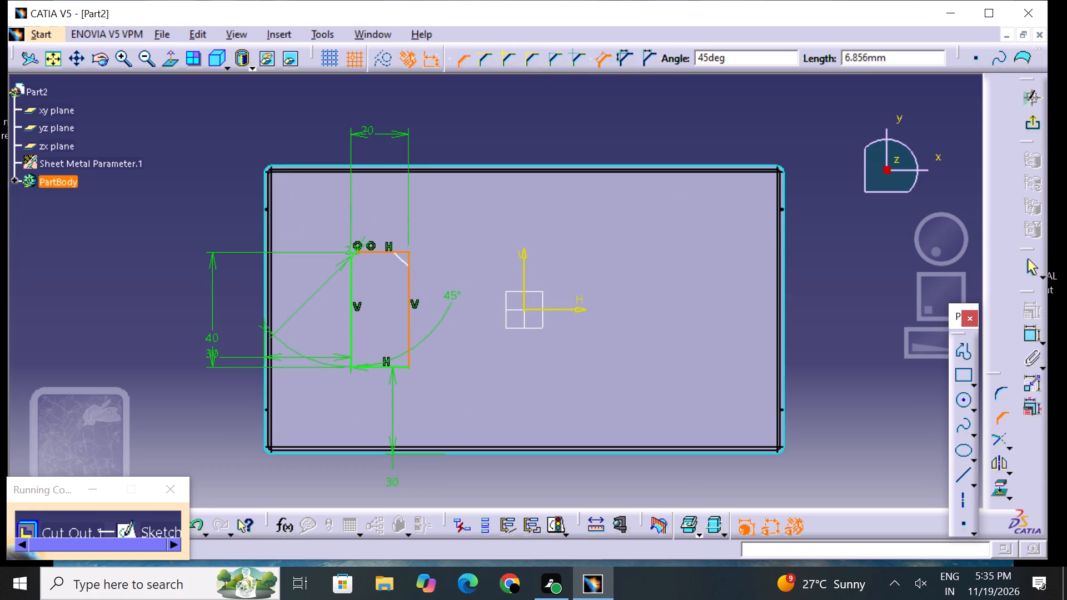
click(402, 258)
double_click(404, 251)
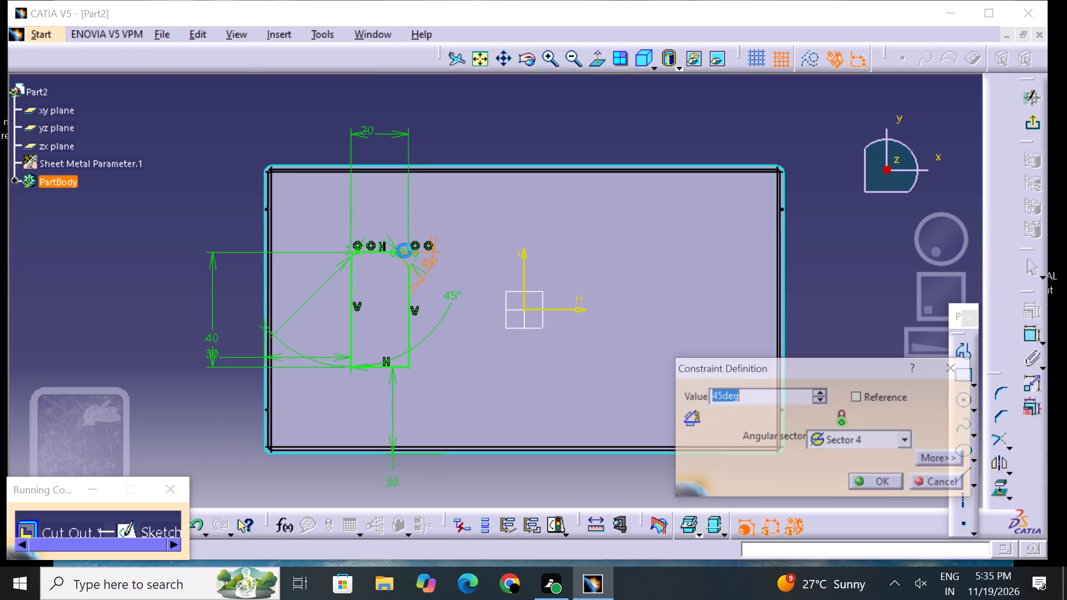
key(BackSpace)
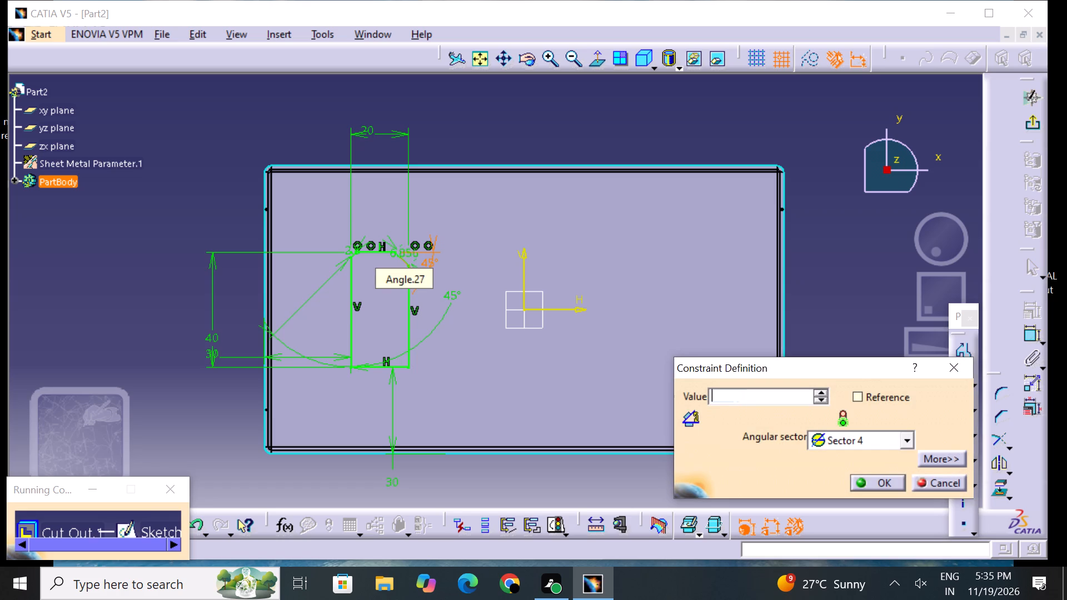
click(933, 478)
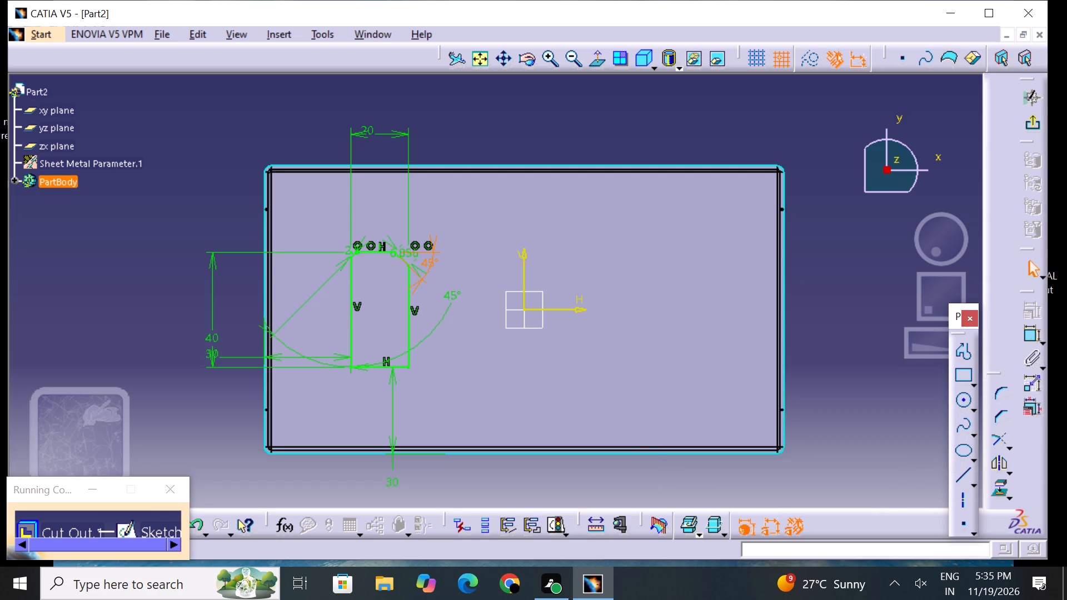
Set the length of the upper-right corner chamfer to 2.5 mm.
click(455, 267)
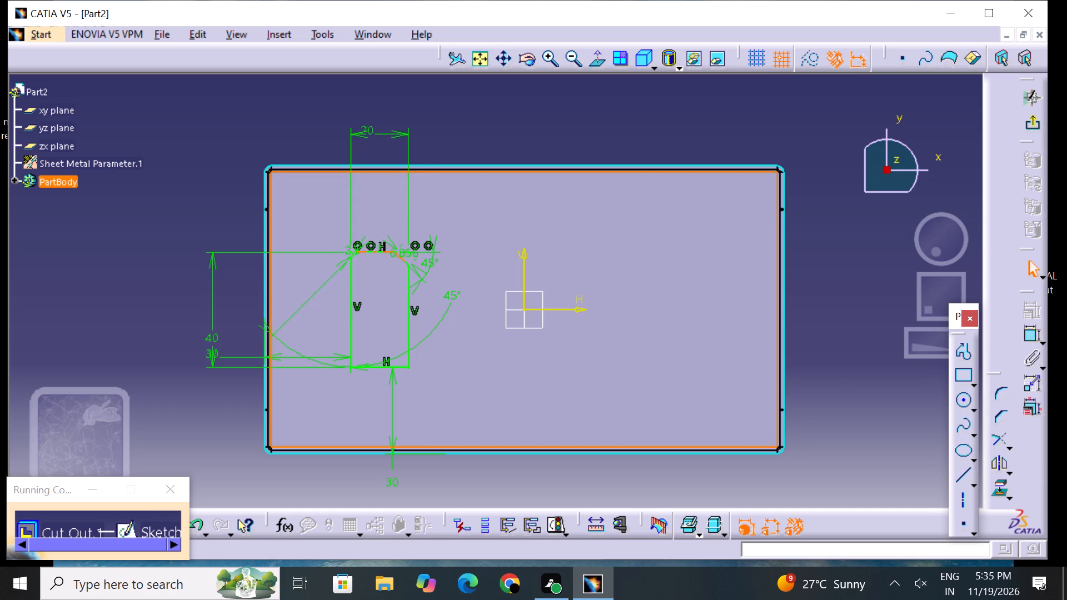
double_click(392, 256)
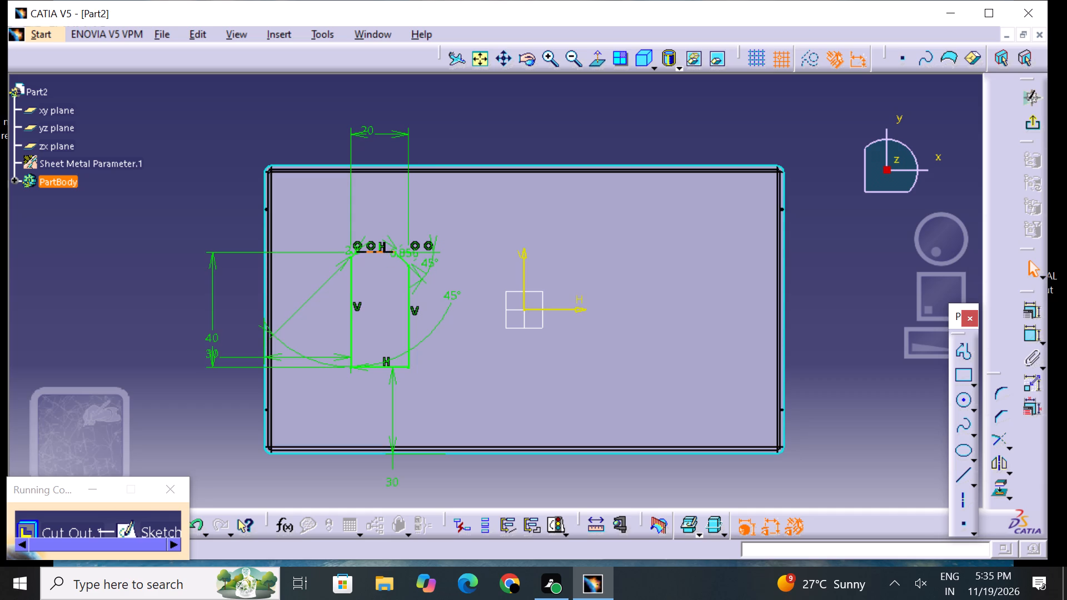
click(950, 289)
click(556, 61)
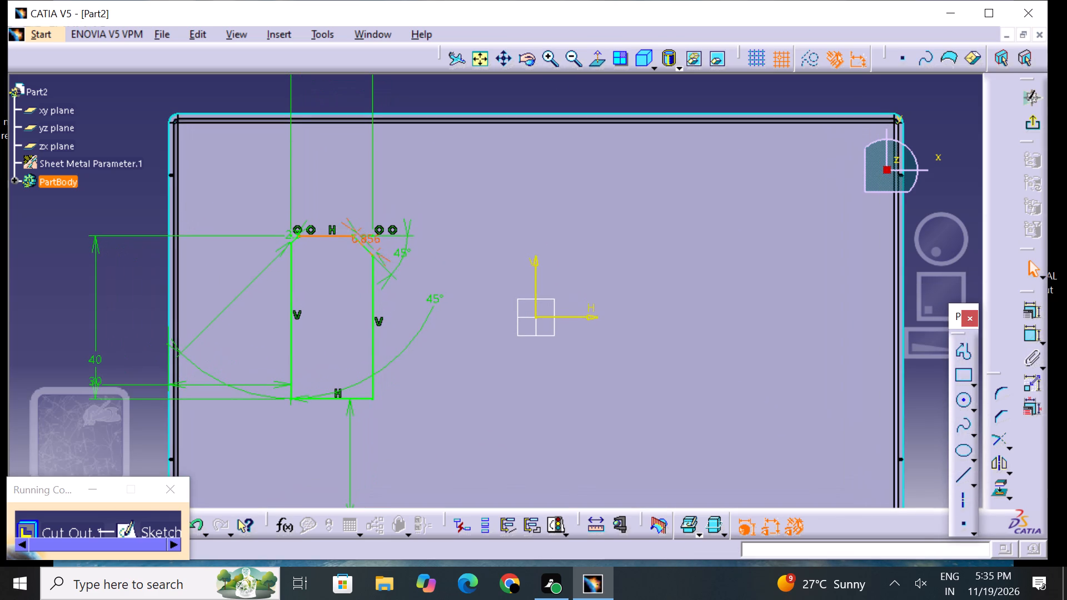
click(367, 242)
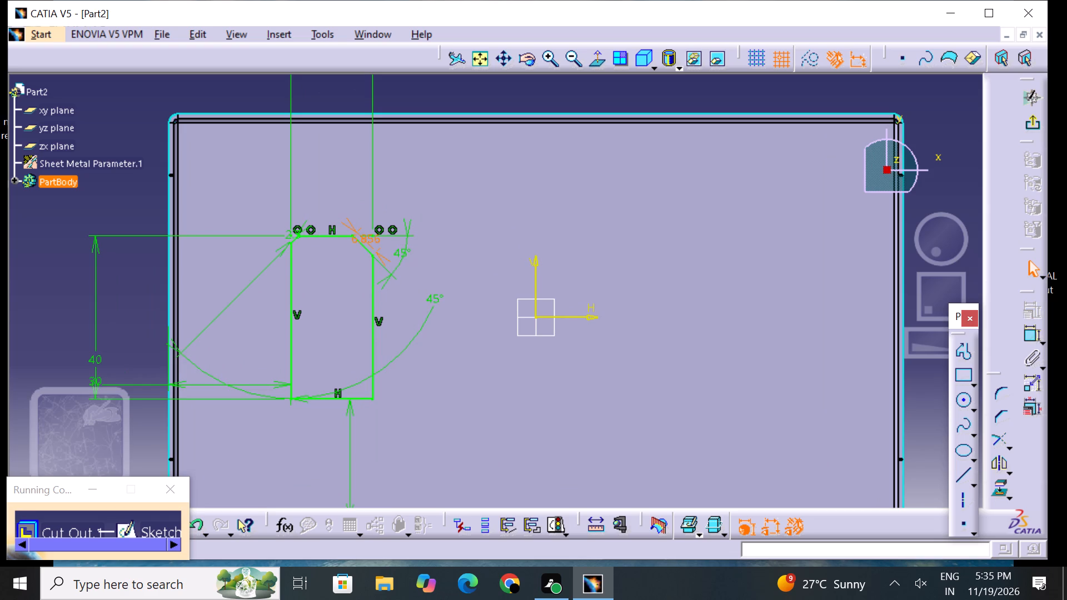
click(368, 242)
click(371, 241)
double_click(372, 241)
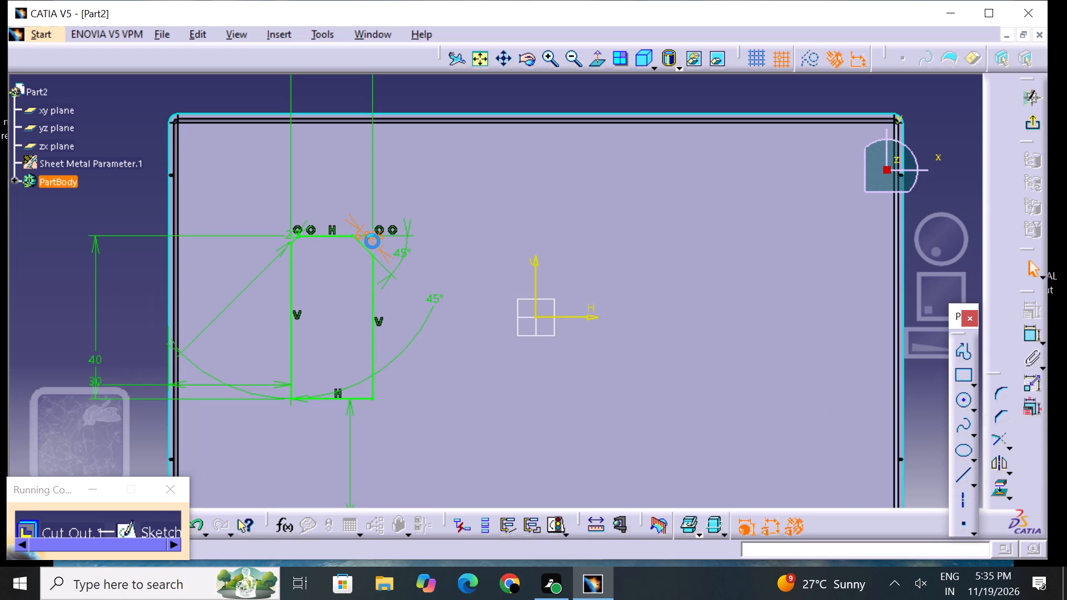
key(BackSpace)
text(2.5)
key(Return)
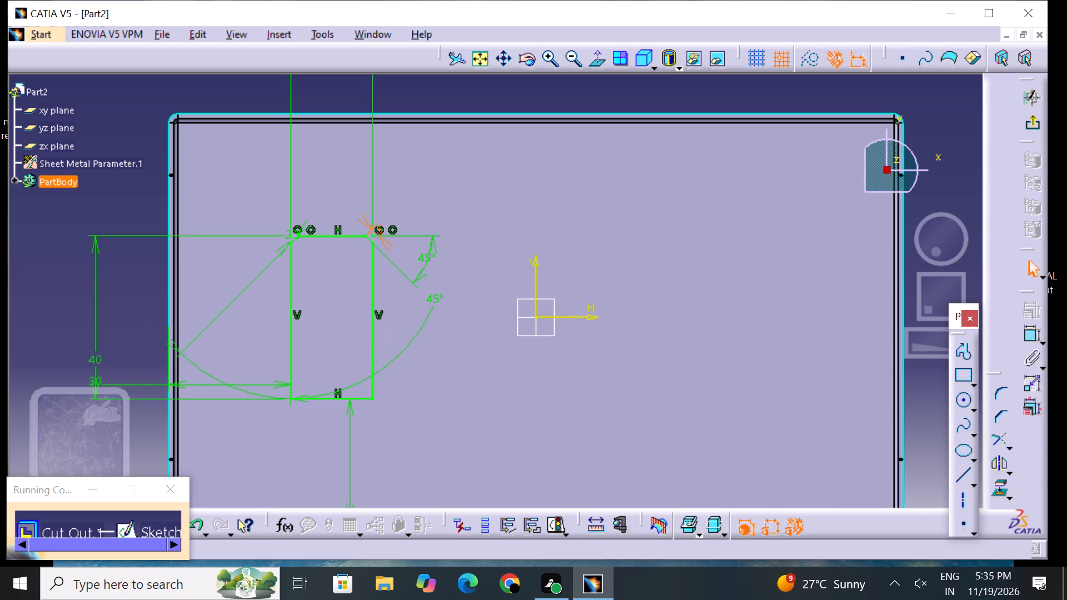
Chamfer the rectangle's lower-right corner at 45 degrees and set the chamfer length to 2.5 mm.
click(507, 158)
middle_drag(450, 278, 525, 117)
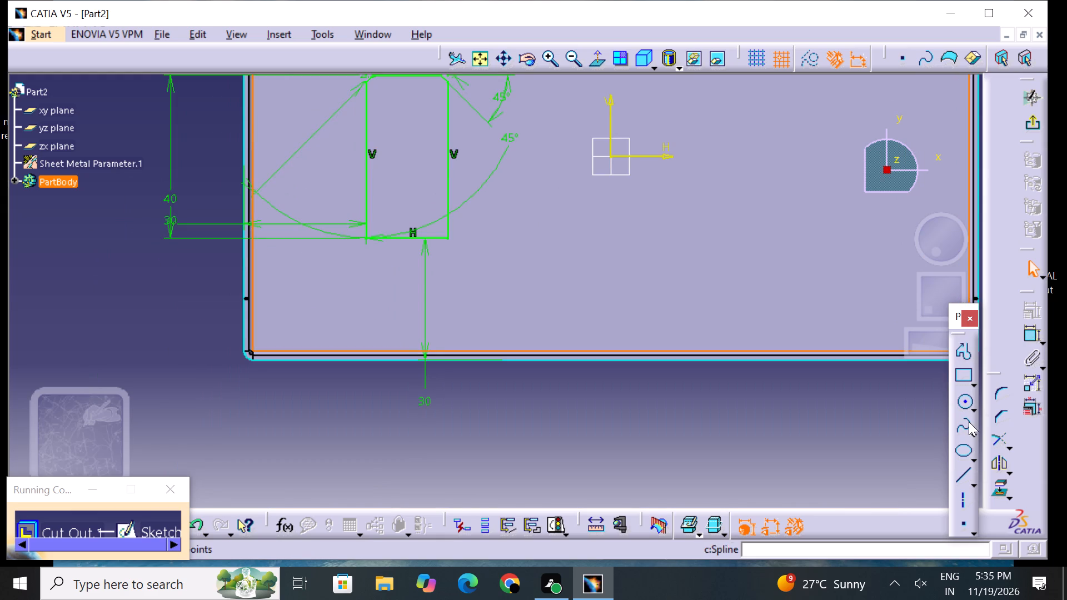
click(1000, 417)
click(432, 237)
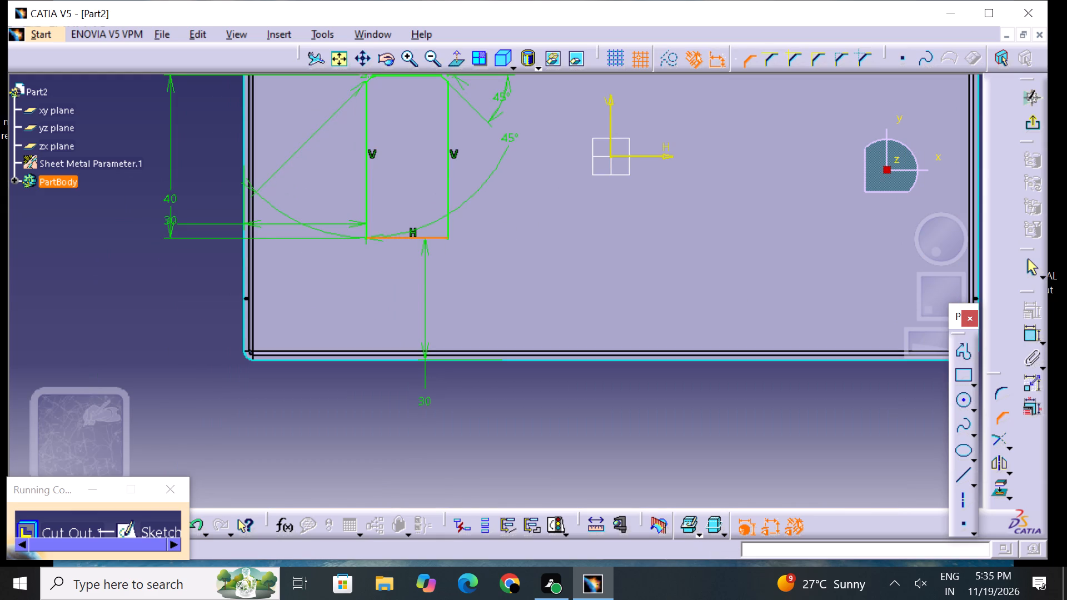
click(446, 228)
click(441, 227)
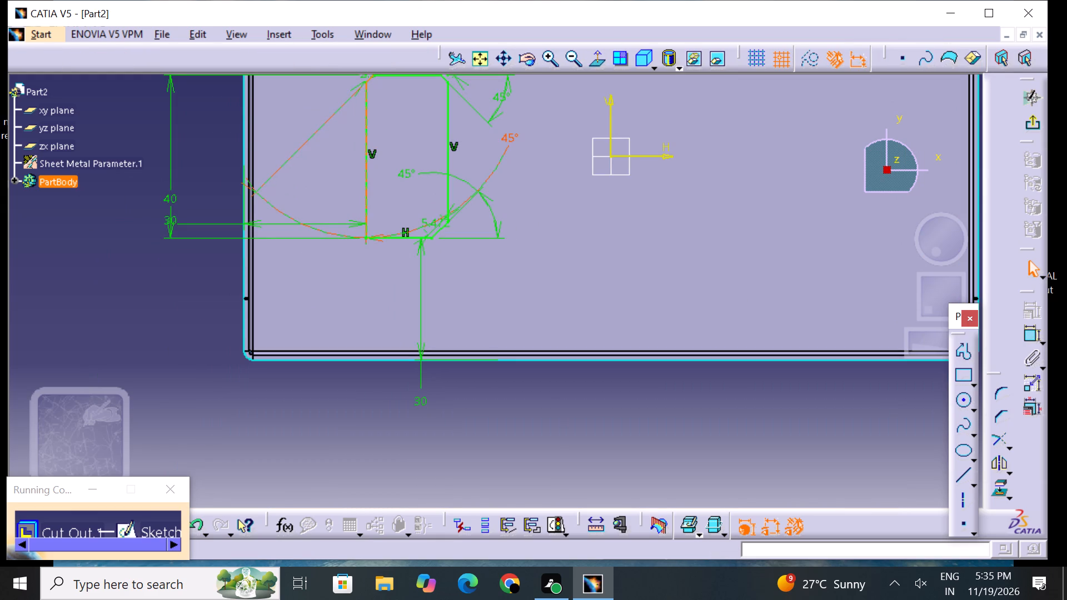
double_click(424, 222)
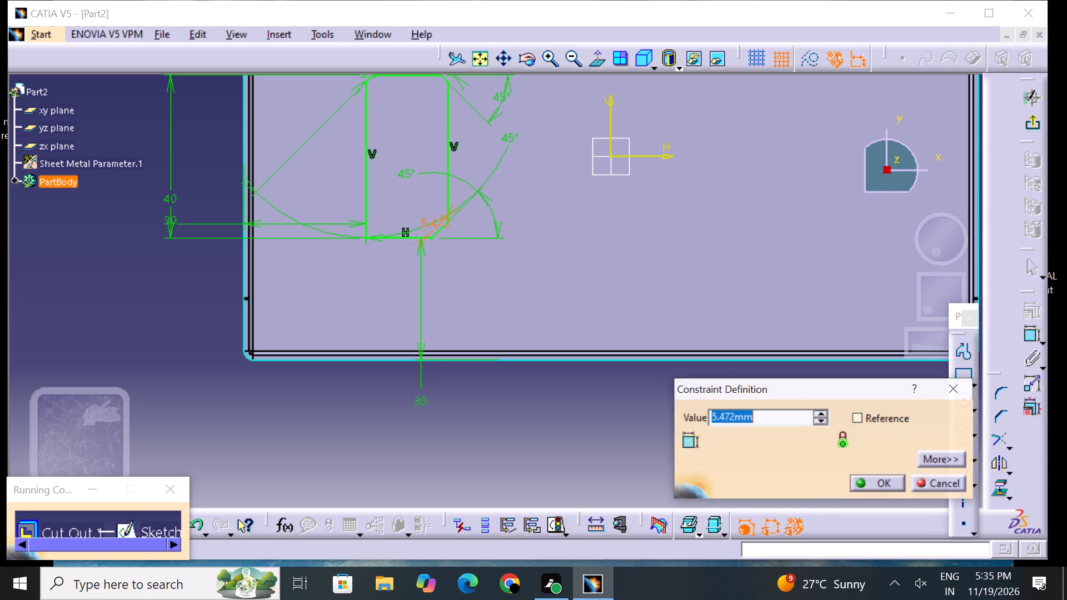
key(BackSpace)
text(2.5)
key(Return)
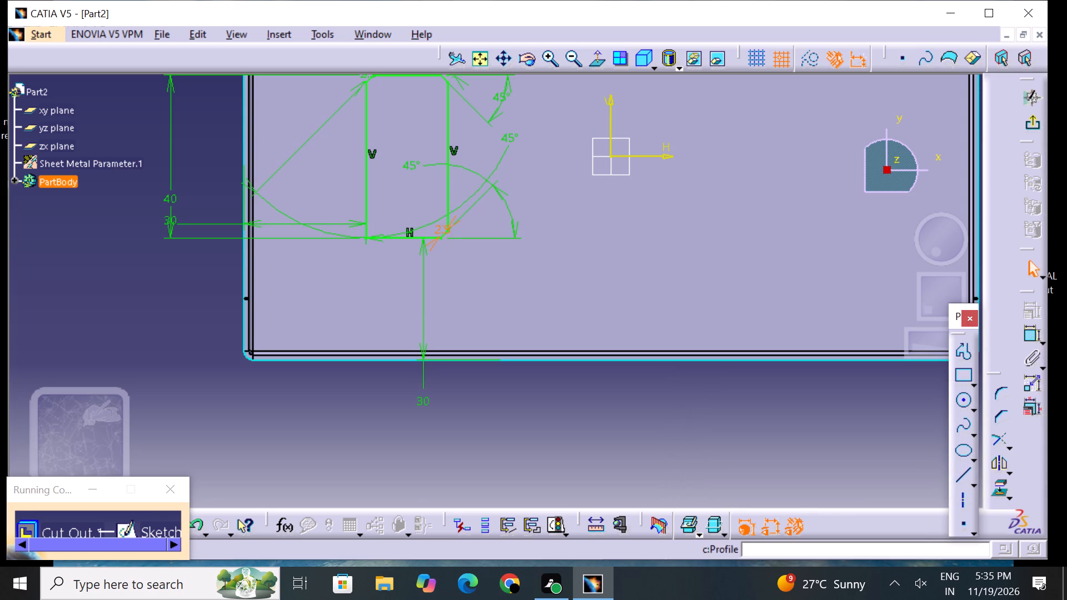
Chamfer the rectangle's lower-left corner at 45 degrees and set the chamfer length to 2.5 mm.
click(794, 326)
click(993, 414)
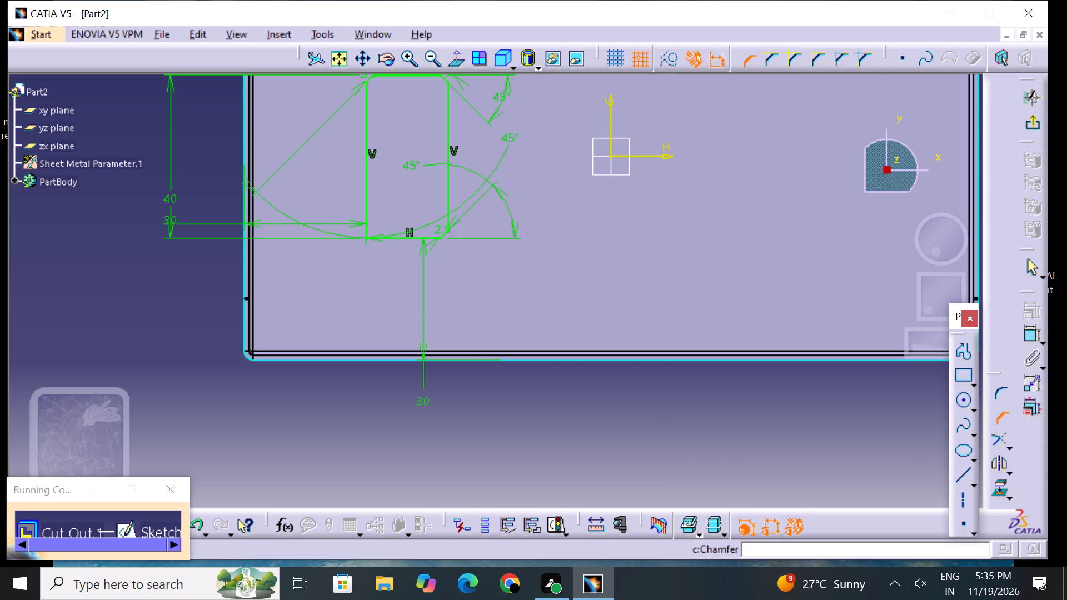
click(366, 224)
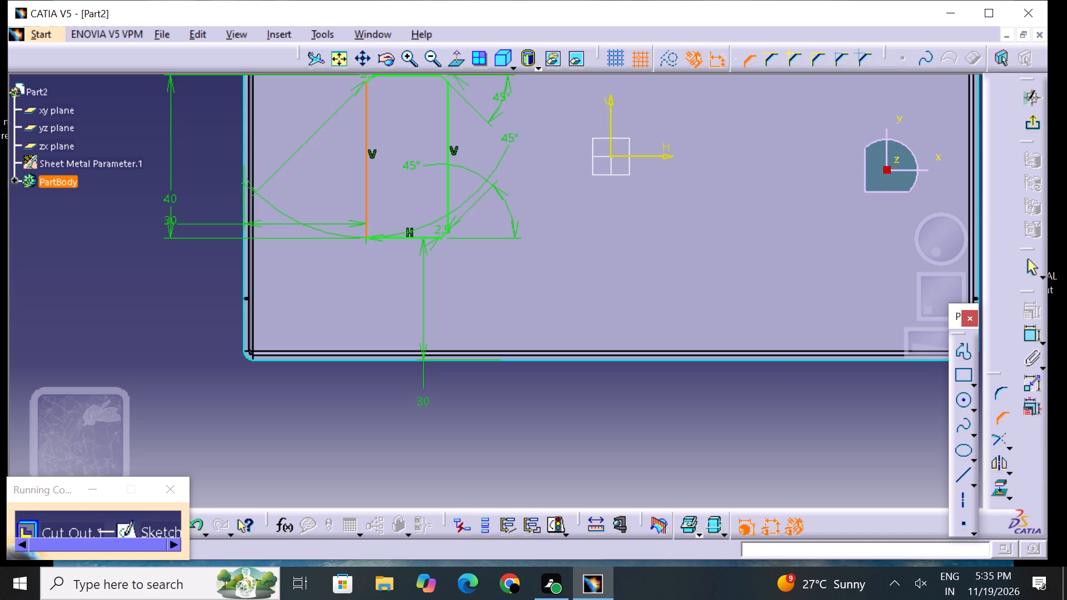
click(373, 240)
click(374, 228)
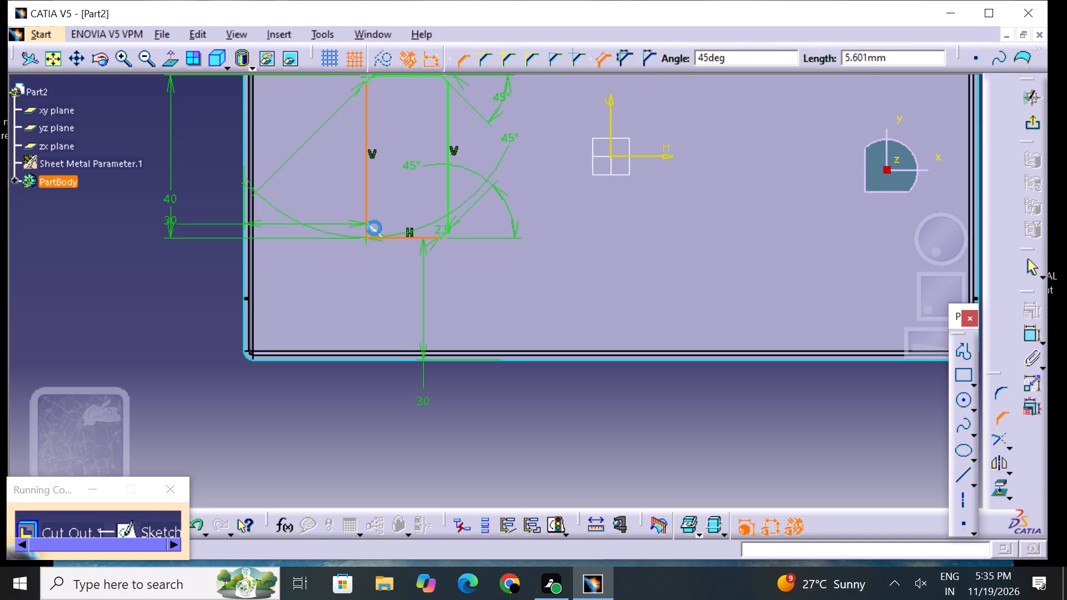
click(382, 223)
click(386, 225)
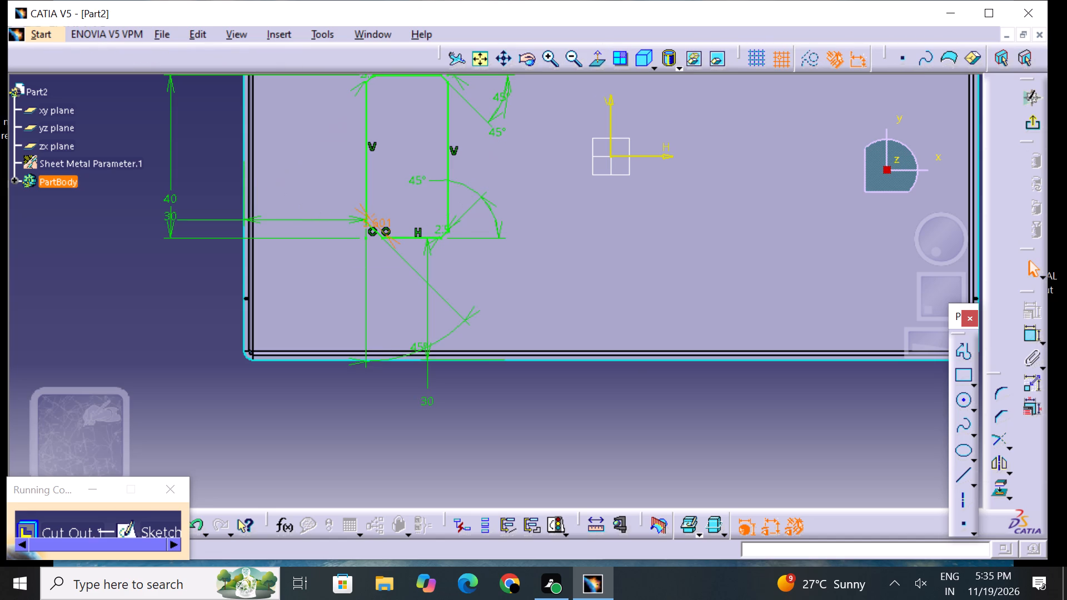
double_click(383, 225)
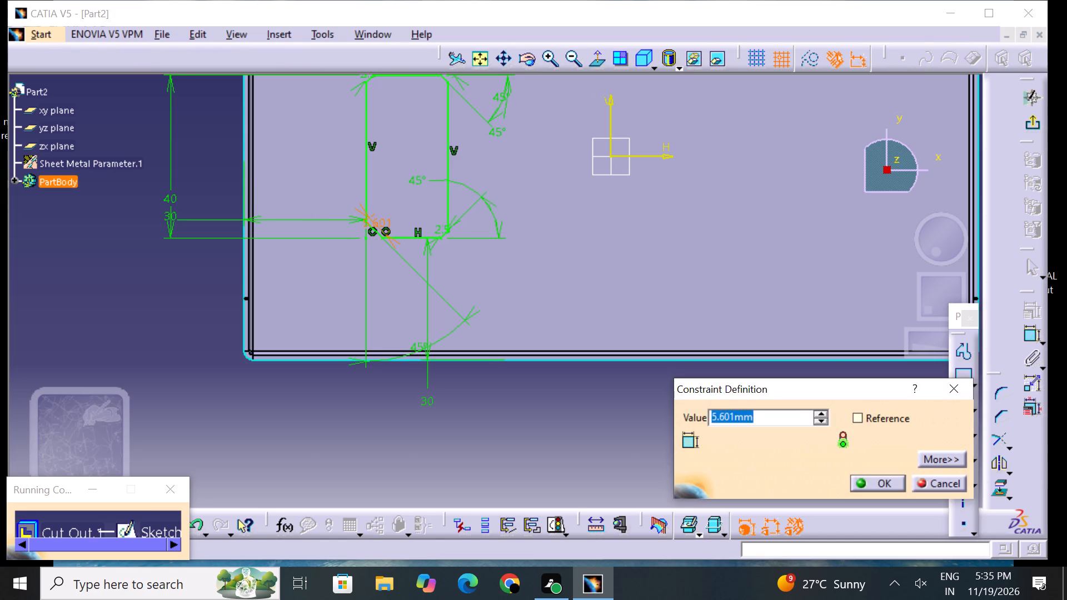
key(BackSpace)
text(2.5)
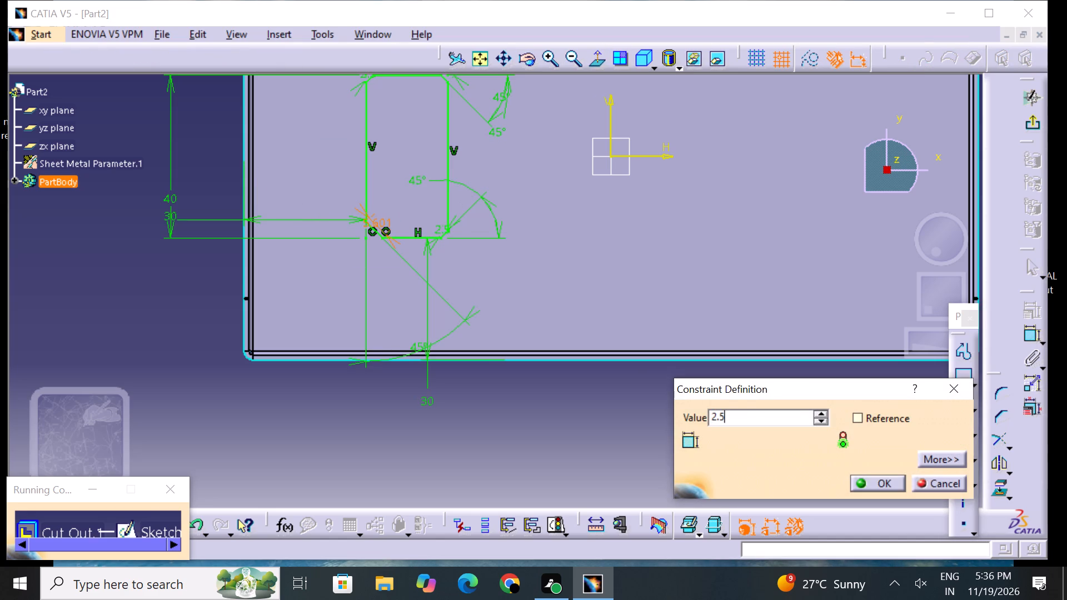
key(Return)
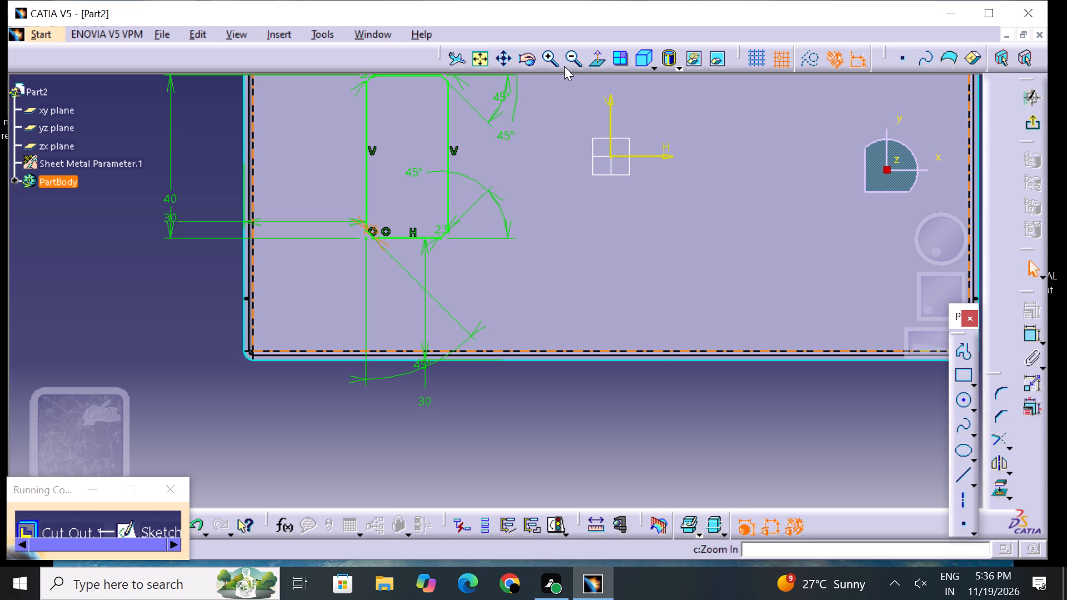
Delete the 45-degree angle constraints from all four corner chamfers of the cutout profile.
click(566, 63)
middle_drag(602, 179, 533, 255)
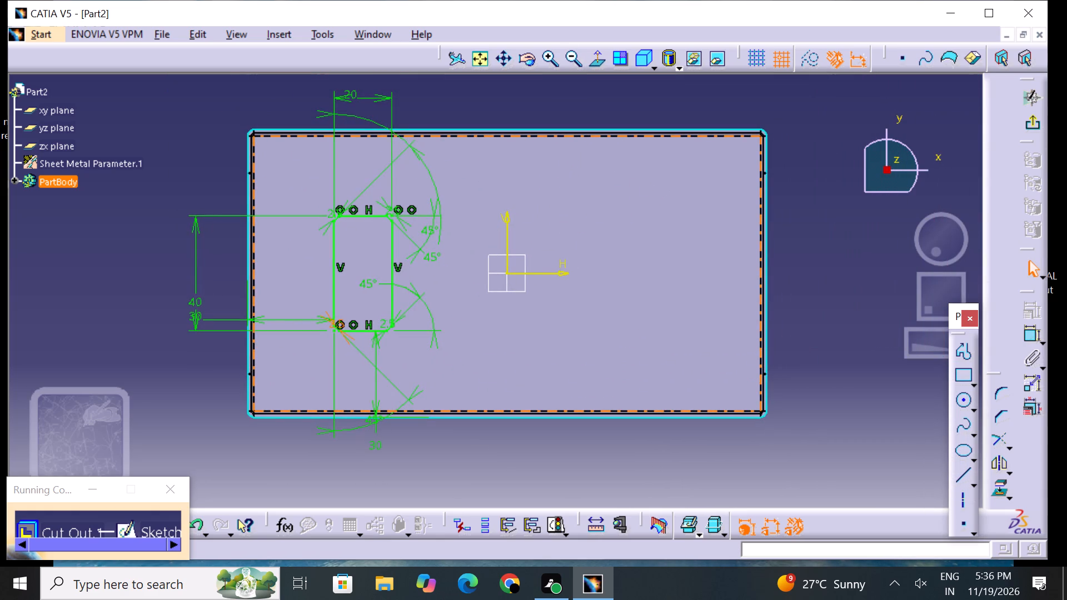
click(431, 322)
right_click(431, 322)
click(445, 283)
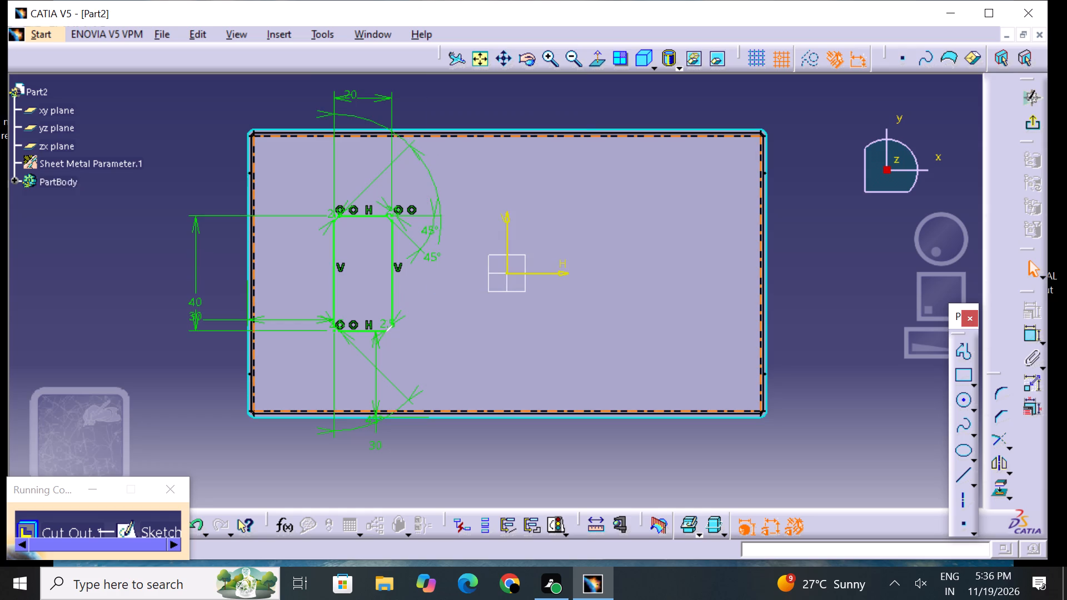
click(433, 229)
right_click(433, 229)
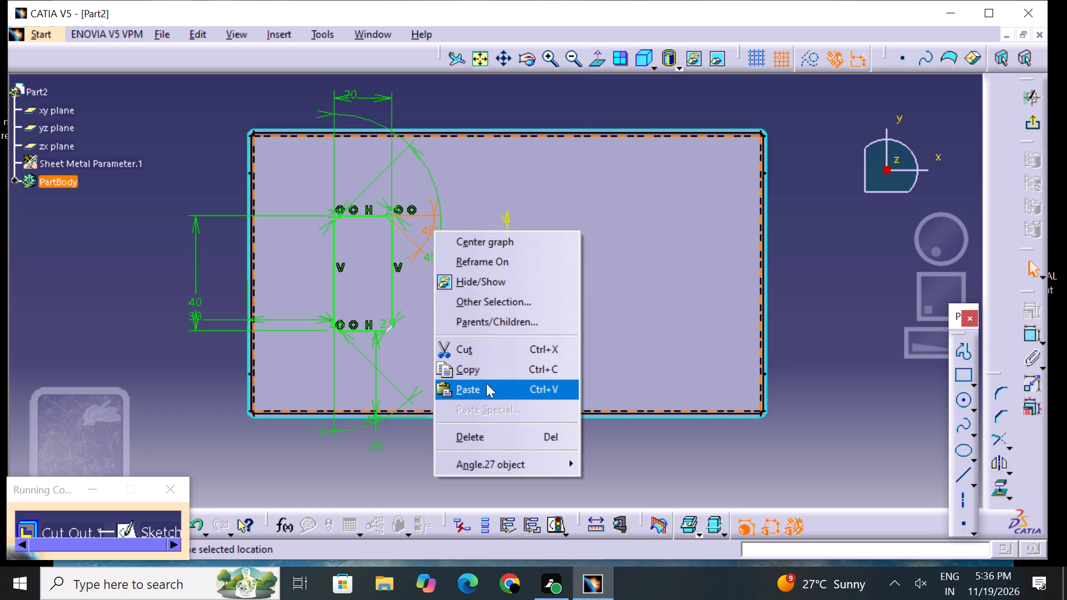
click(492, 439)
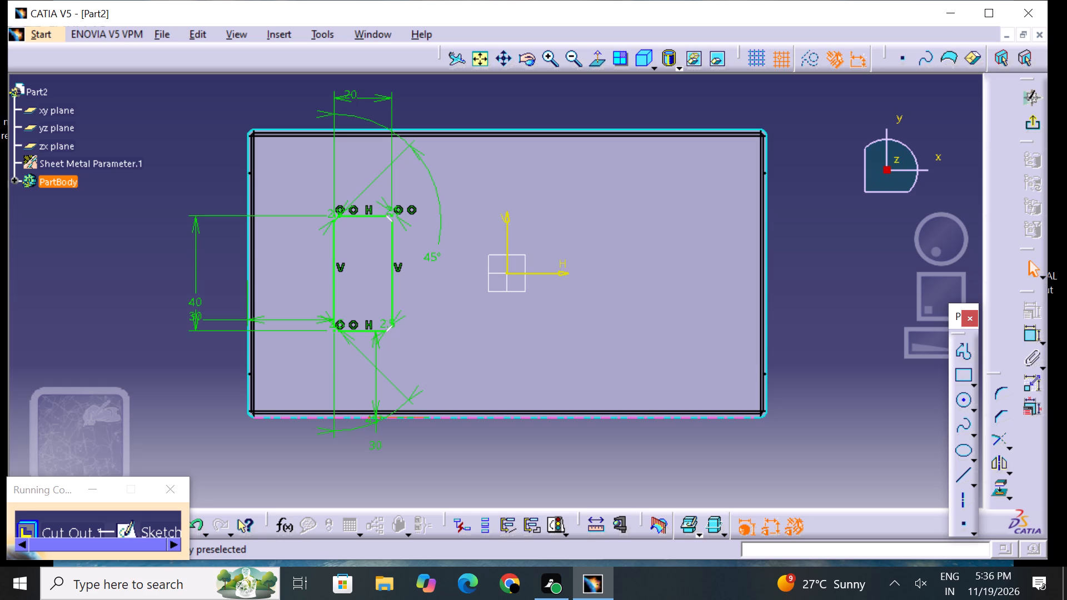
click(434, 186)
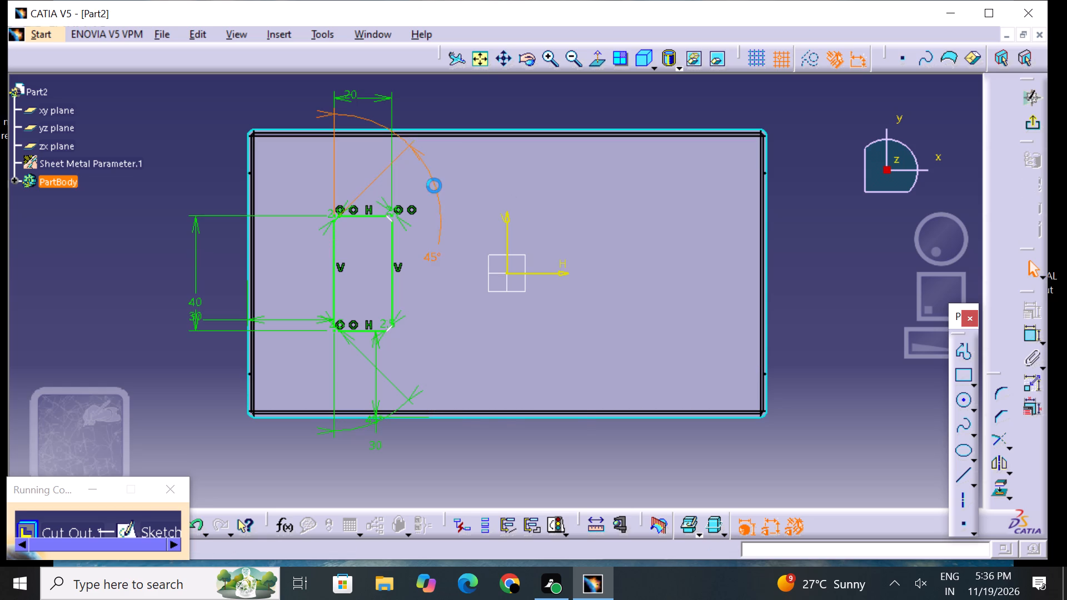
right_click(434, 186)
click(514, 388)
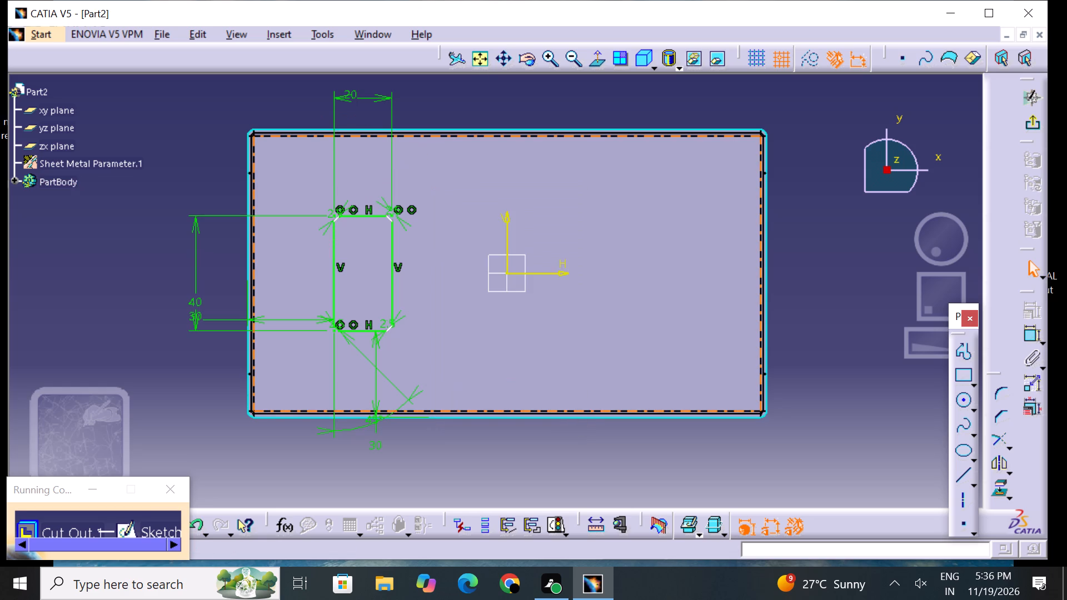
click(406, 399)
right_click(408, 399)
click(440, 366)
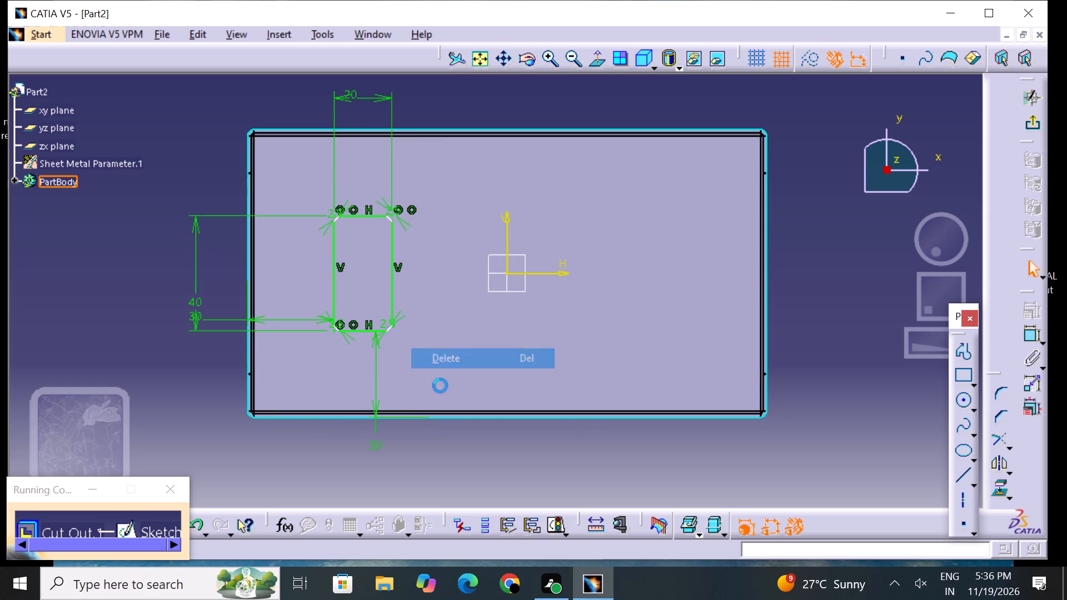
click(470, 459)
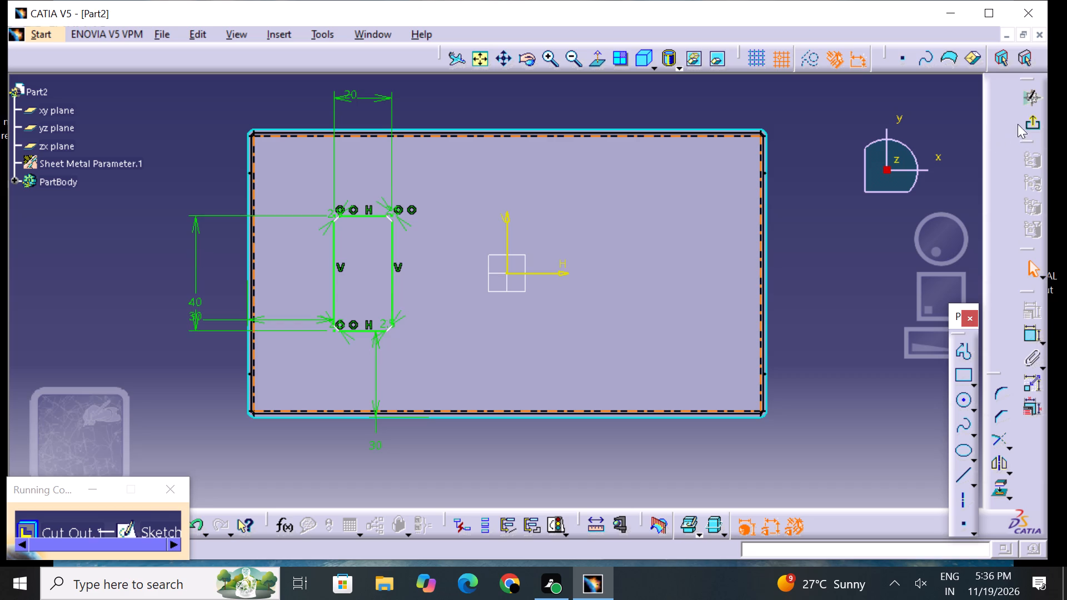
Finish the sketch and create a Sheetmetal standard cutout from Sketch.3 with the end limit Up to next.
click(1025, 119)
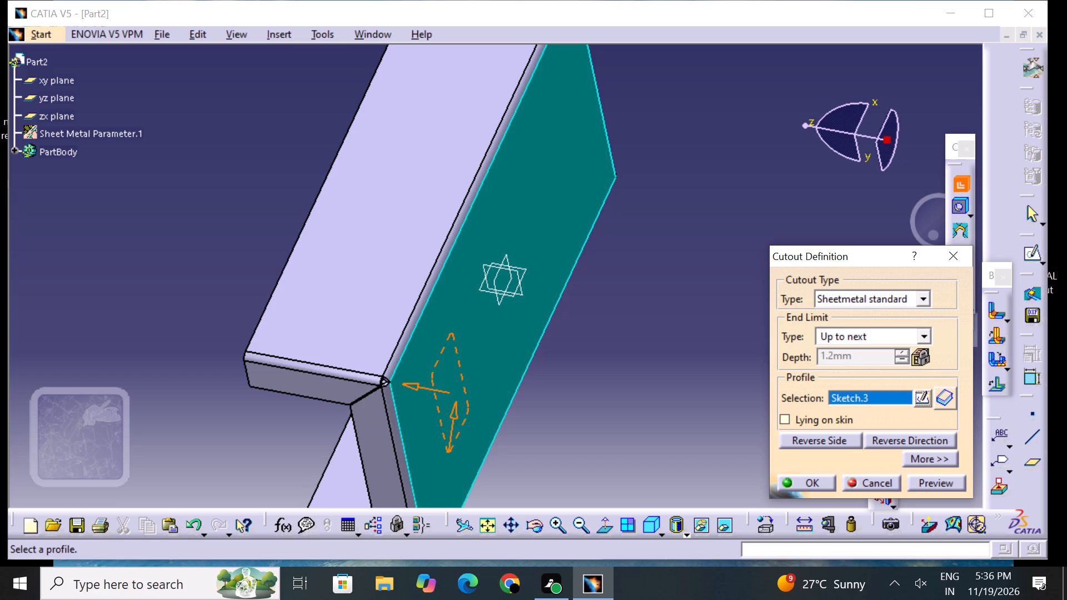
click(849, 339)
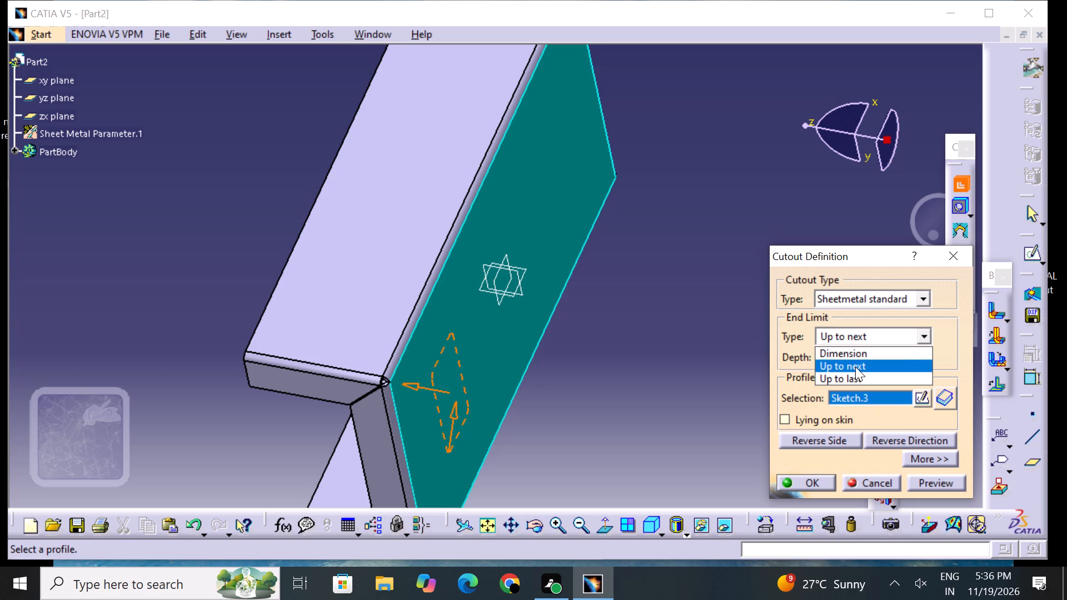
click(862, 367)
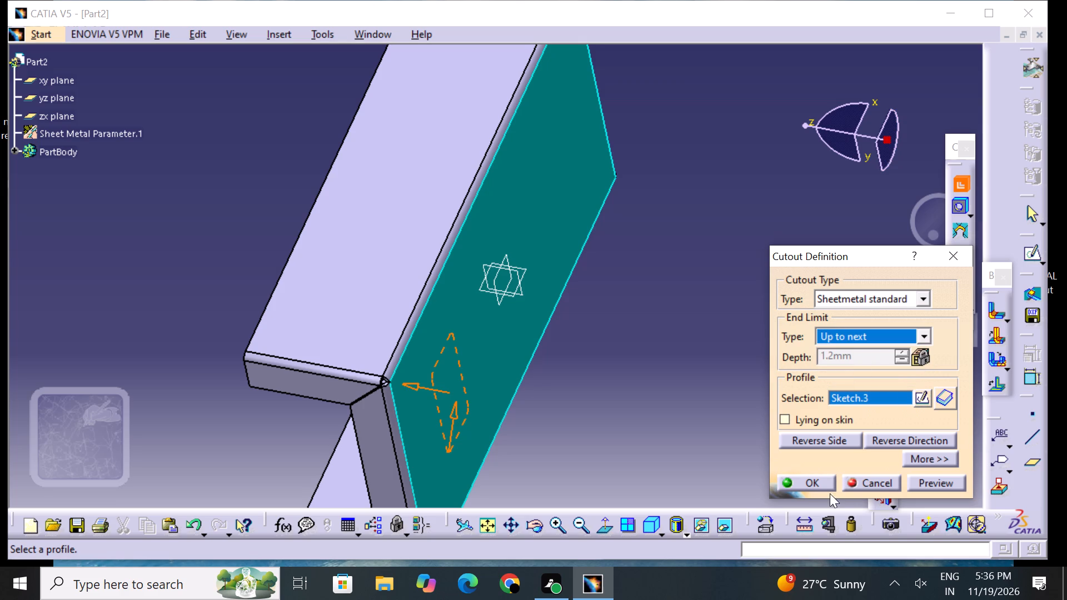
click(932, 483)
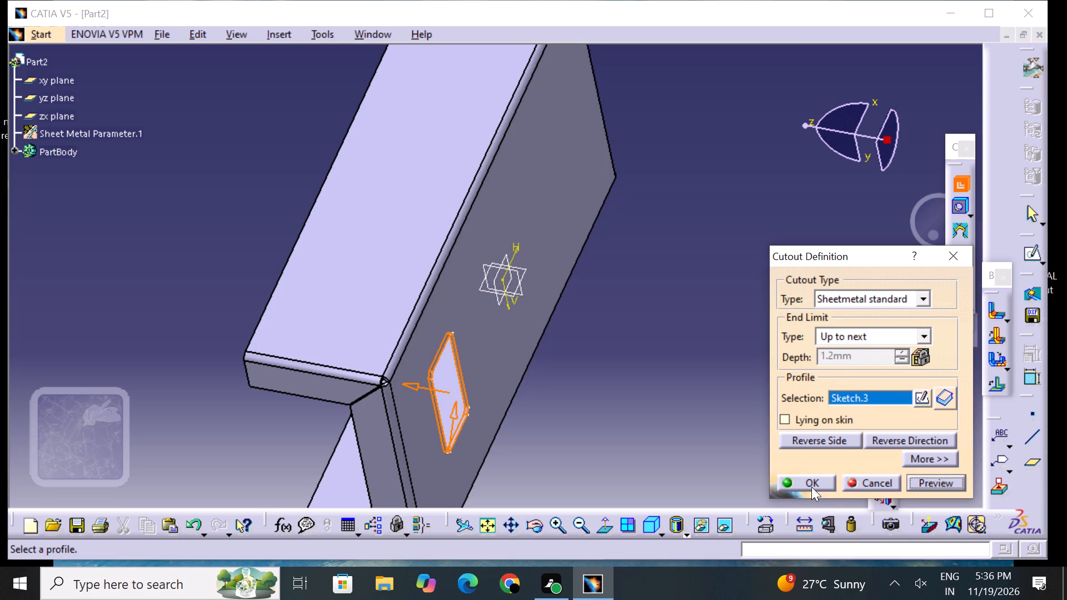
click(811, 487)
click(716, 461)
middle_drag(684, 427, 675, 377)
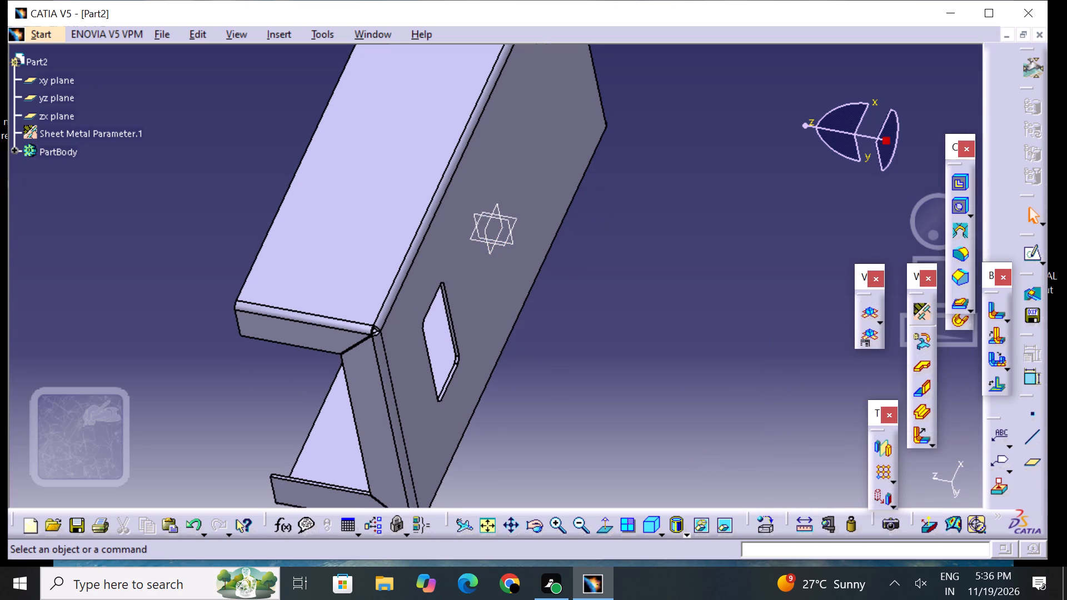
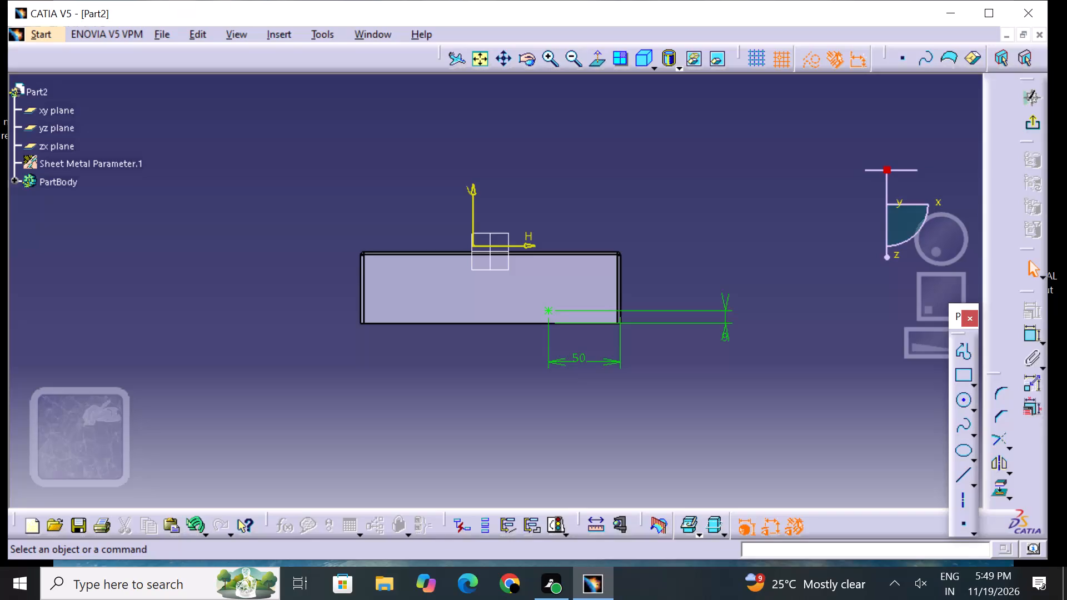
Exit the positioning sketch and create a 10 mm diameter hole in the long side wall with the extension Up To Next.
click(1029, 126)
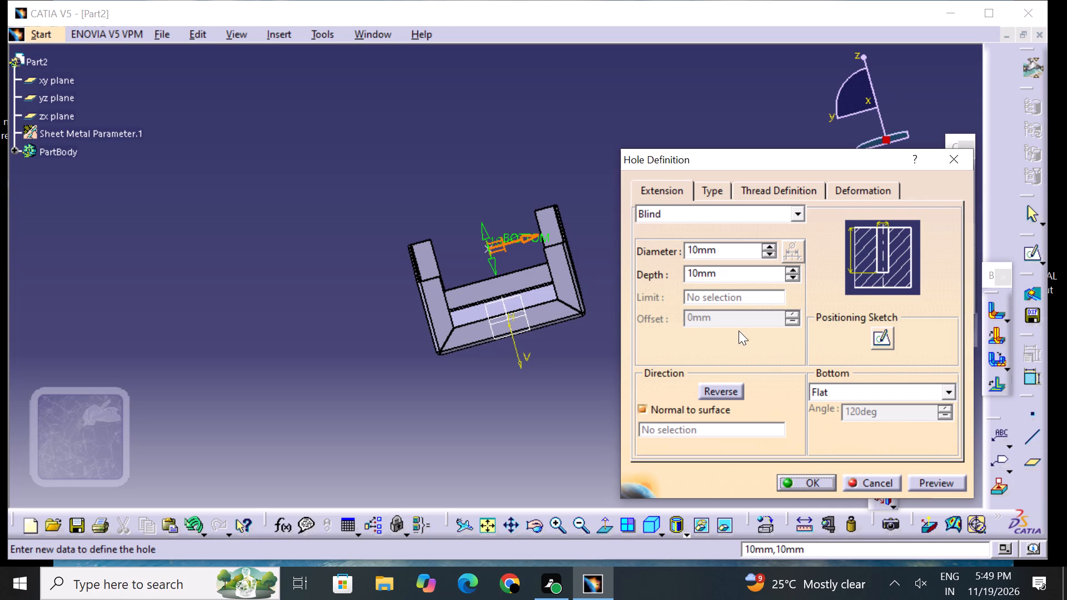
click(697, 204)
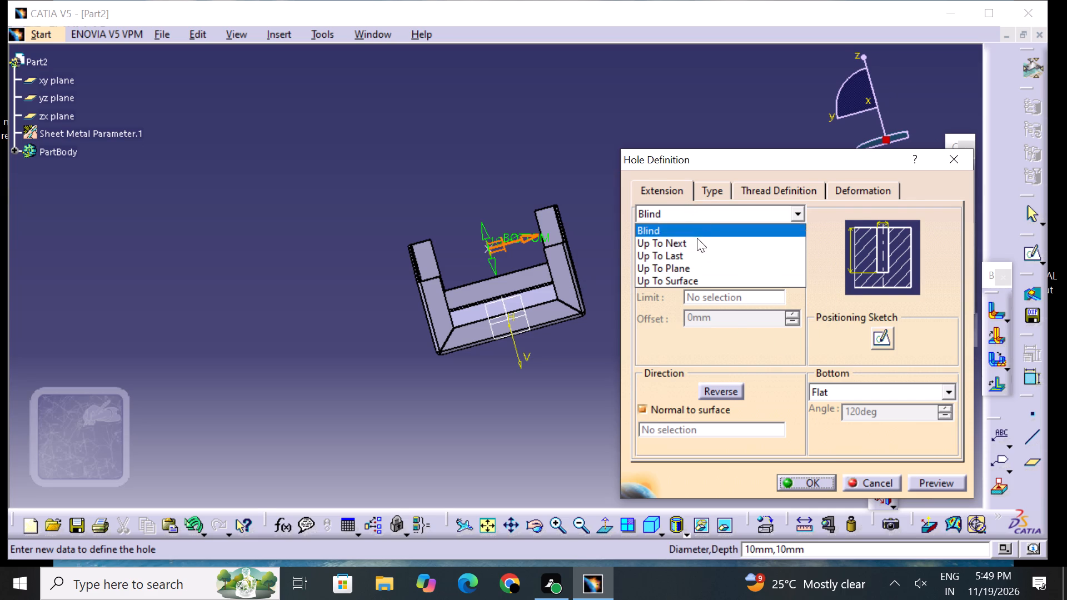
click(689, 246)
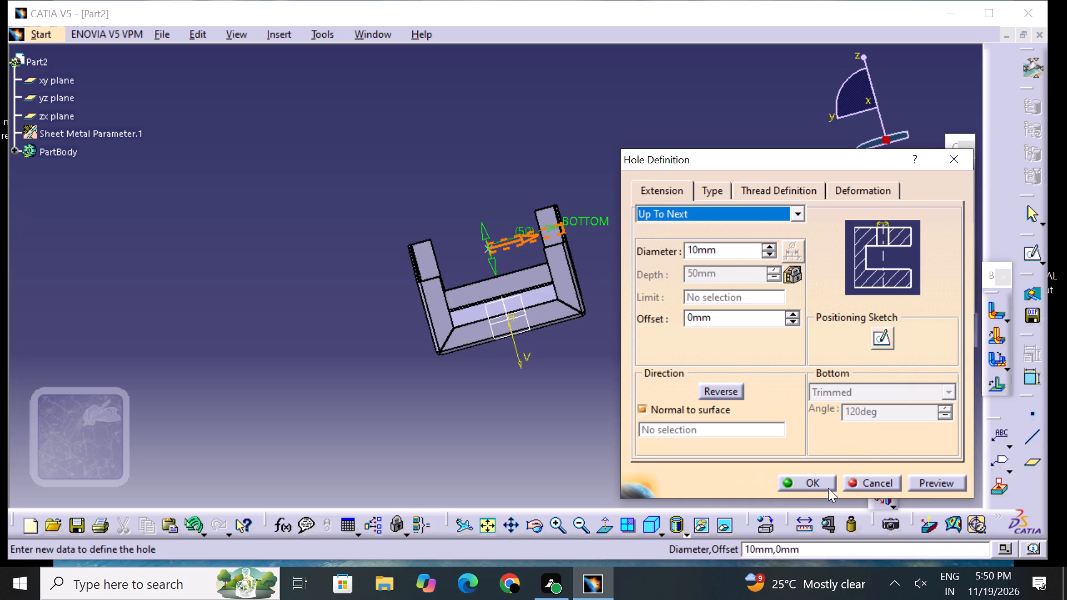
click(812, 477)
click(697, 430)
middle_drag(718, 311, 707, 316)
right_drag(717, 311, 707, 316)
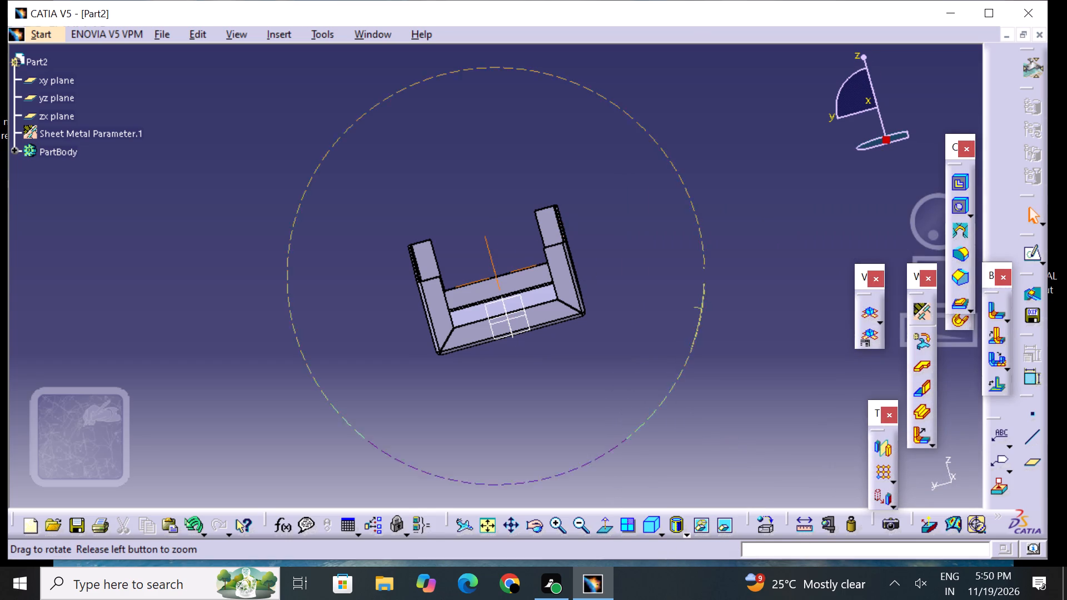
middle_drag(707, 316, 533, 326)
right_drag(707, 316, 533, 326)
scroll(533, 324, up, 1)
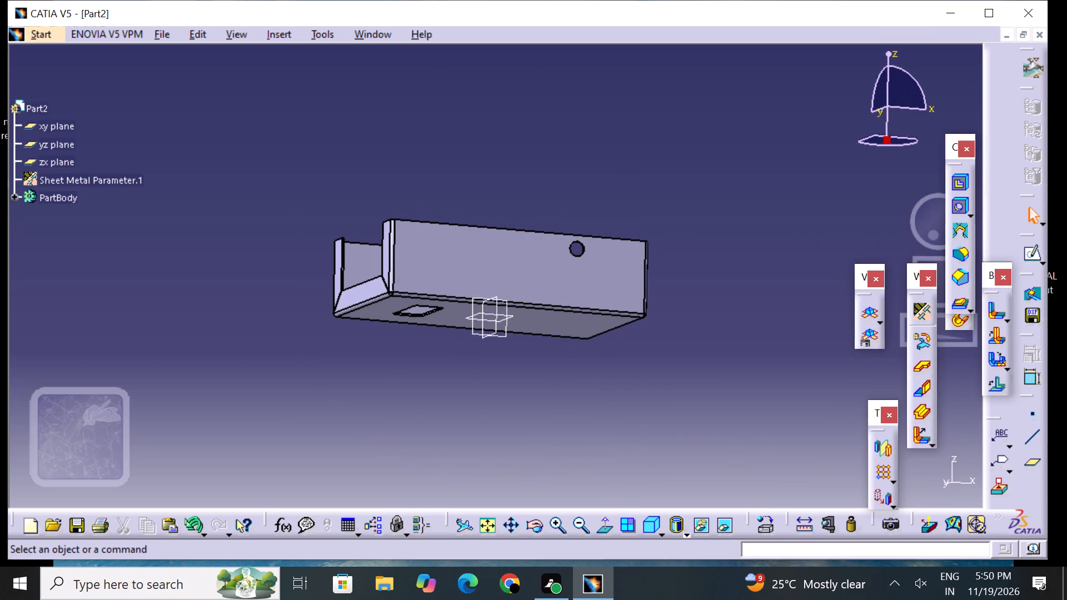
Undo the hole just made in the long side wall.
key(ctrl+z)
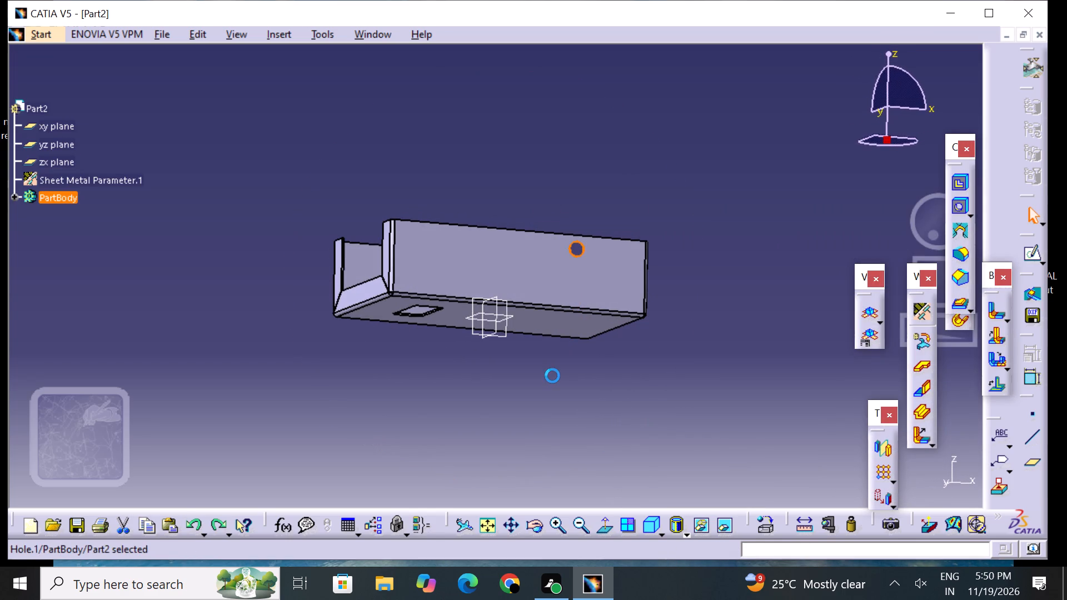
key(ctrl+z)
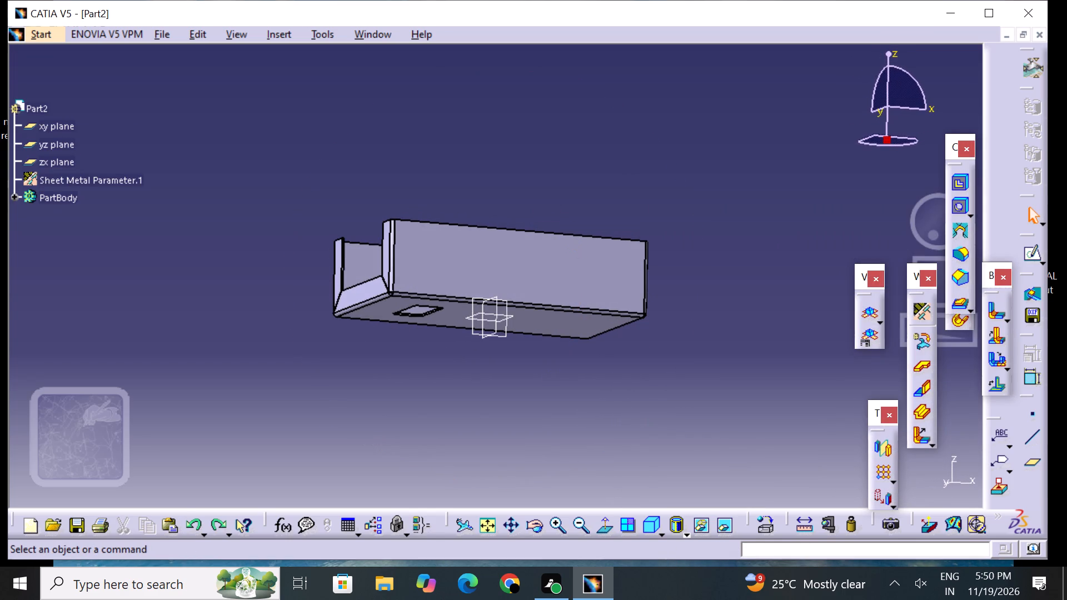
Start a hole on the short end wall and constrain its centre 9 mm from the wall's bottom edge in the positioning sketch.
middle_drag(246, 252, 469, 296)
right_drag(282, 267, 469, 296)
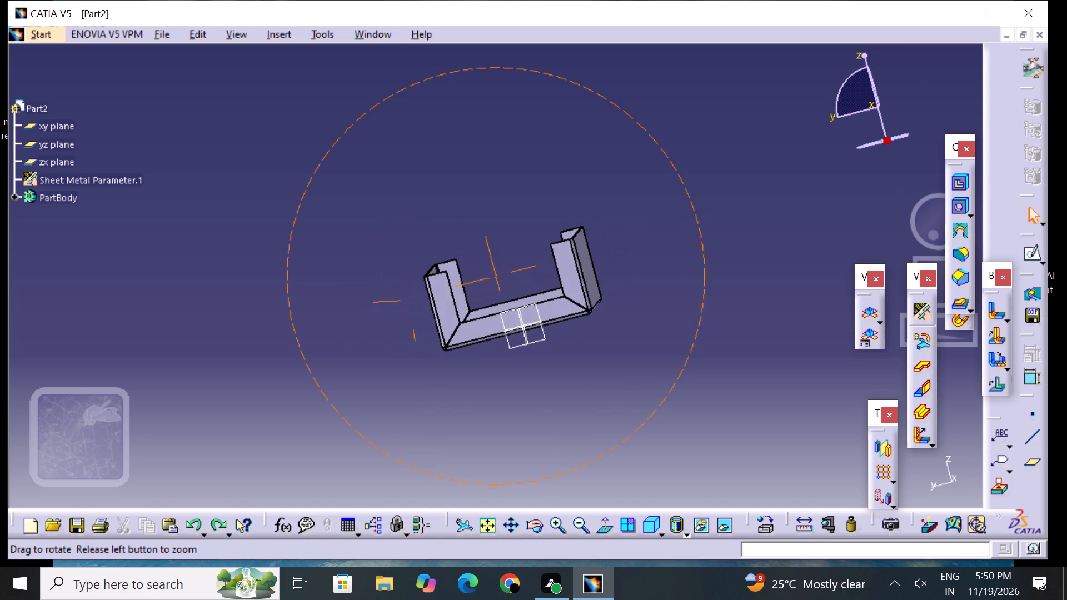
right_drag(469, 296, 471, 296)
middle_drag(469, 296, 471, 296)
click(961, 202)
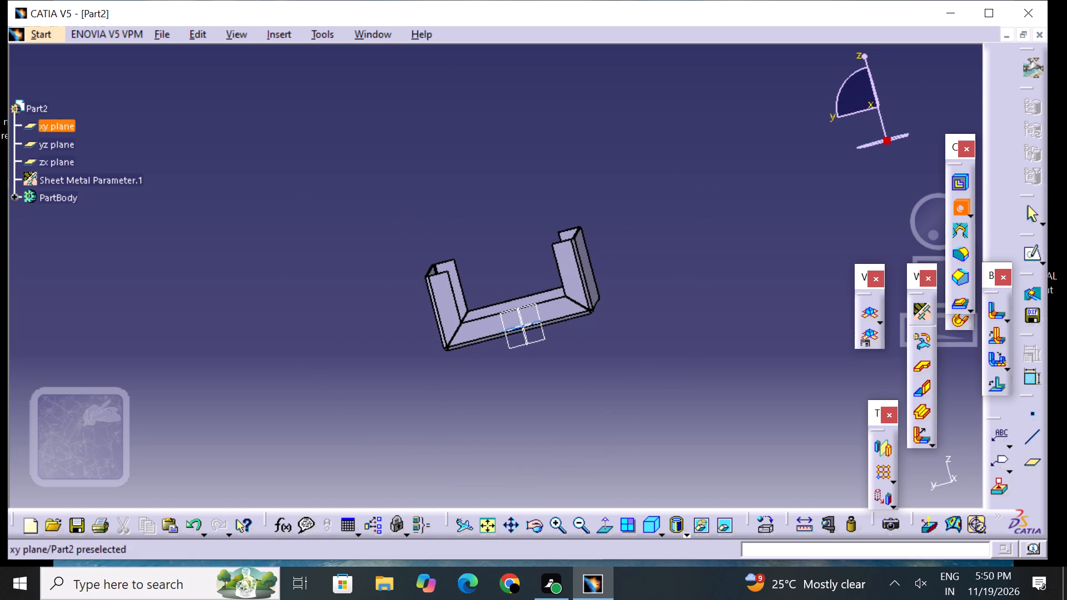
click(492, 327)
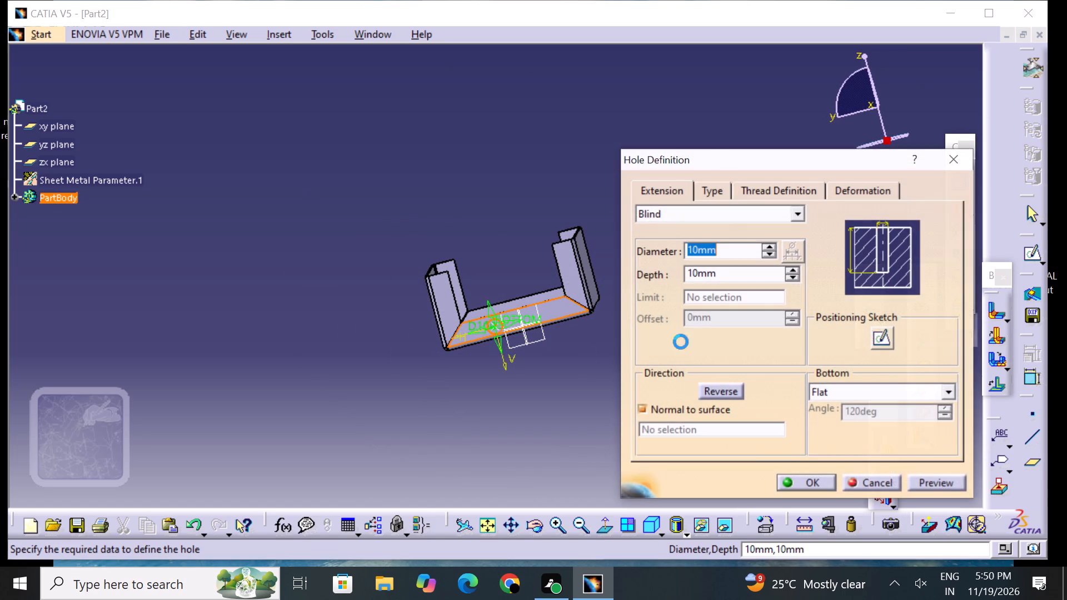
click(881, 340)
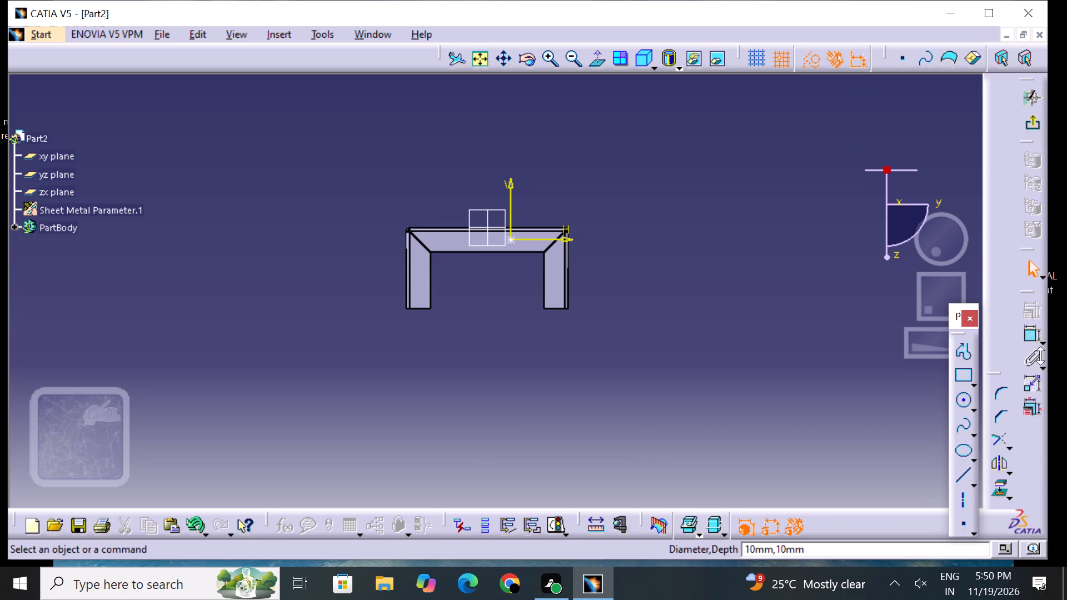
click(1033, 334)
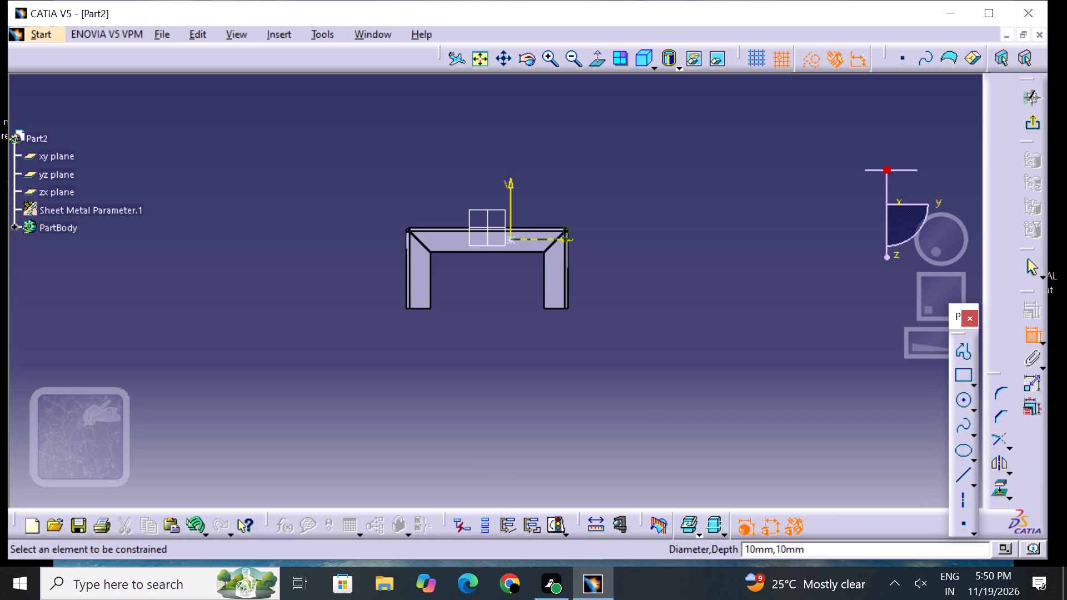
click(512, 242)
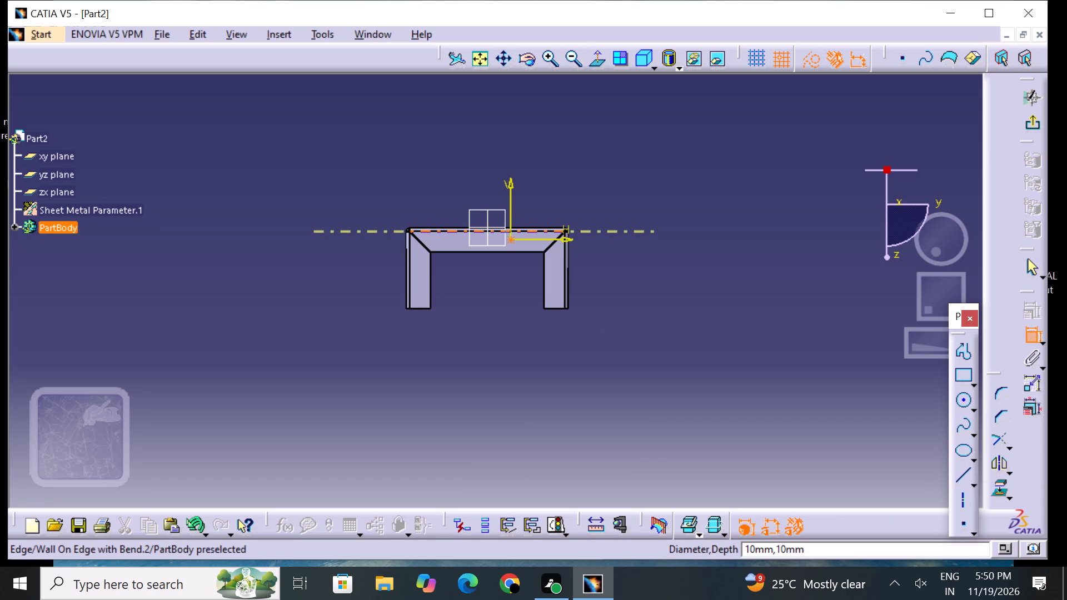
click(530, 225)
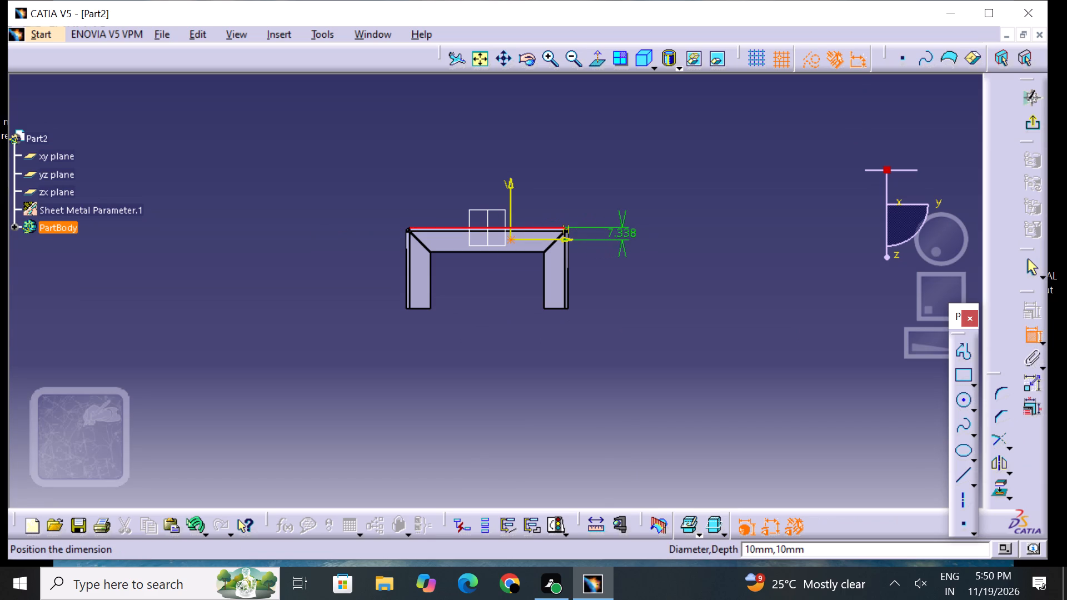
click(624, 237)
double_click(629, 235)
key(BackSpace)
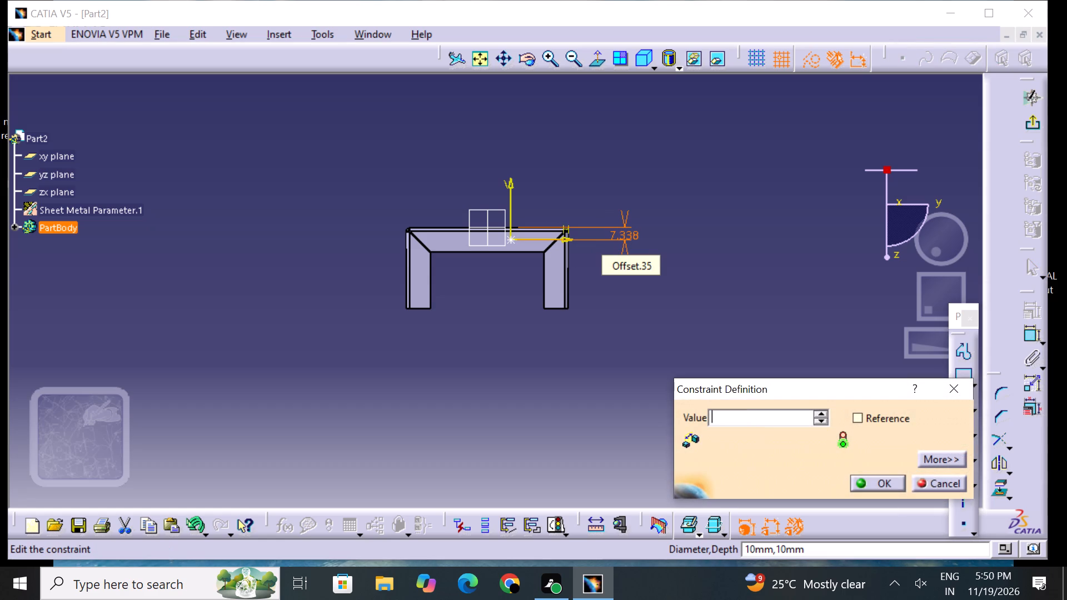
key(9)
key(Return)
click(682, 280)
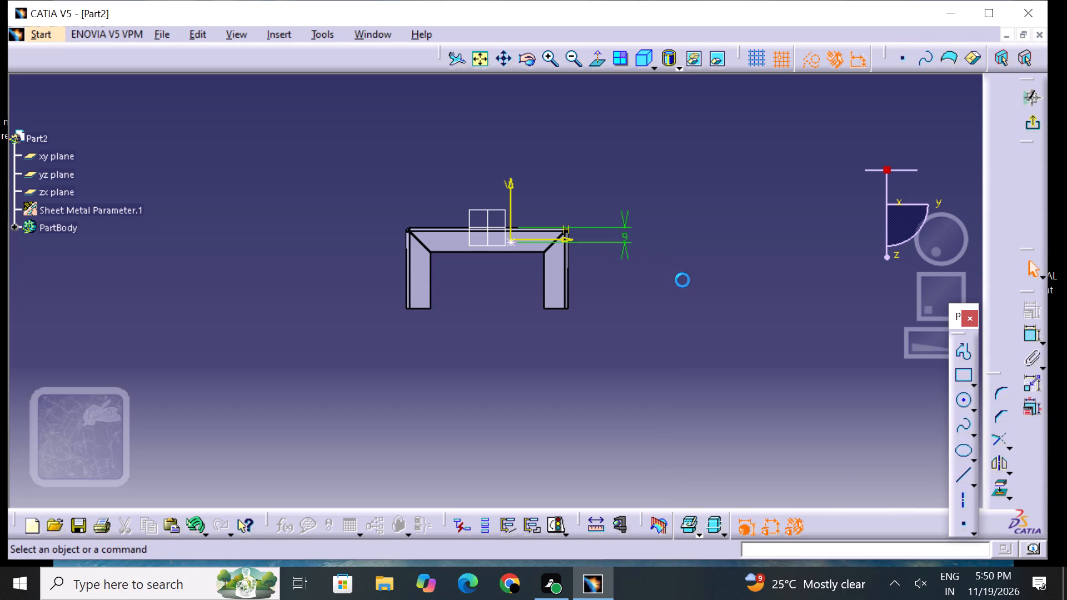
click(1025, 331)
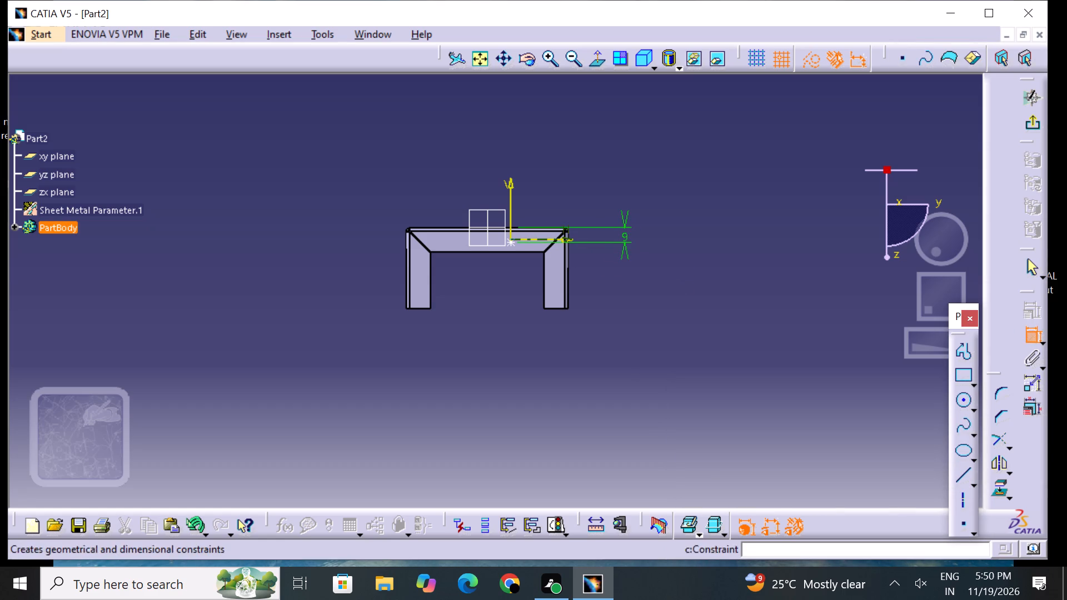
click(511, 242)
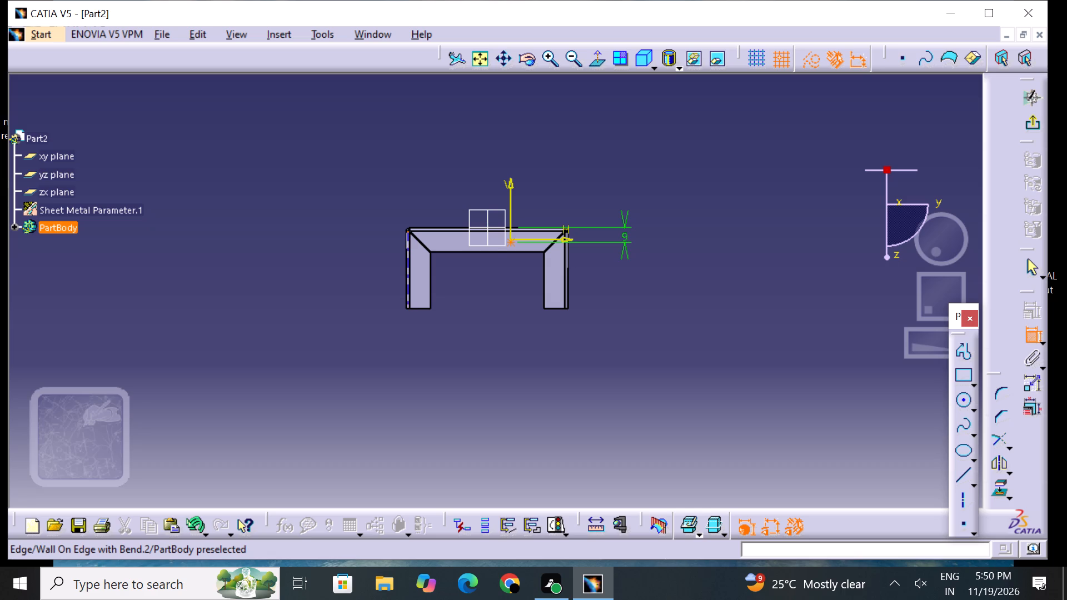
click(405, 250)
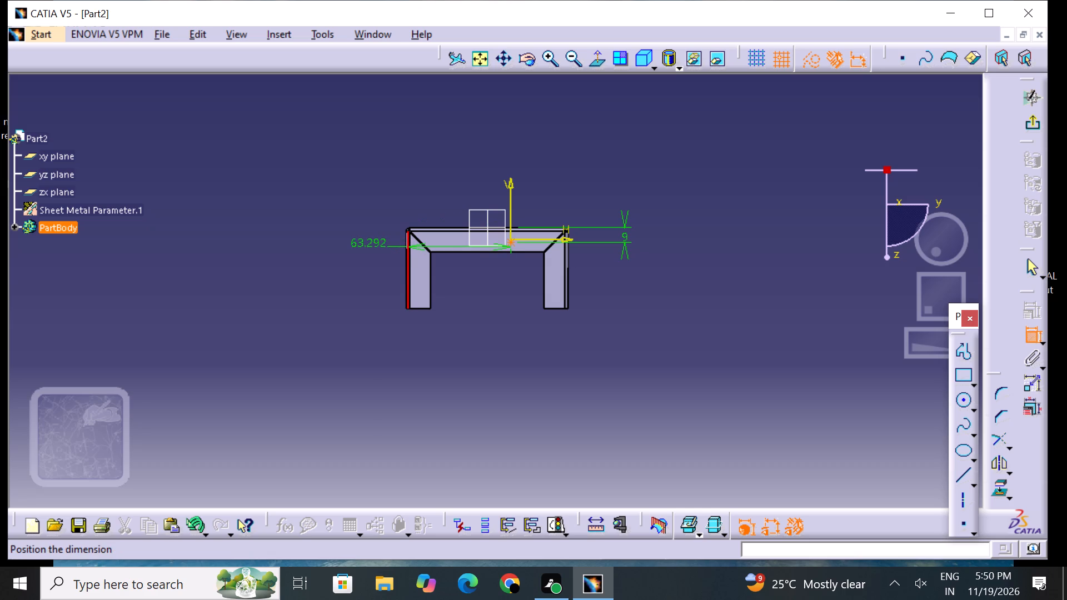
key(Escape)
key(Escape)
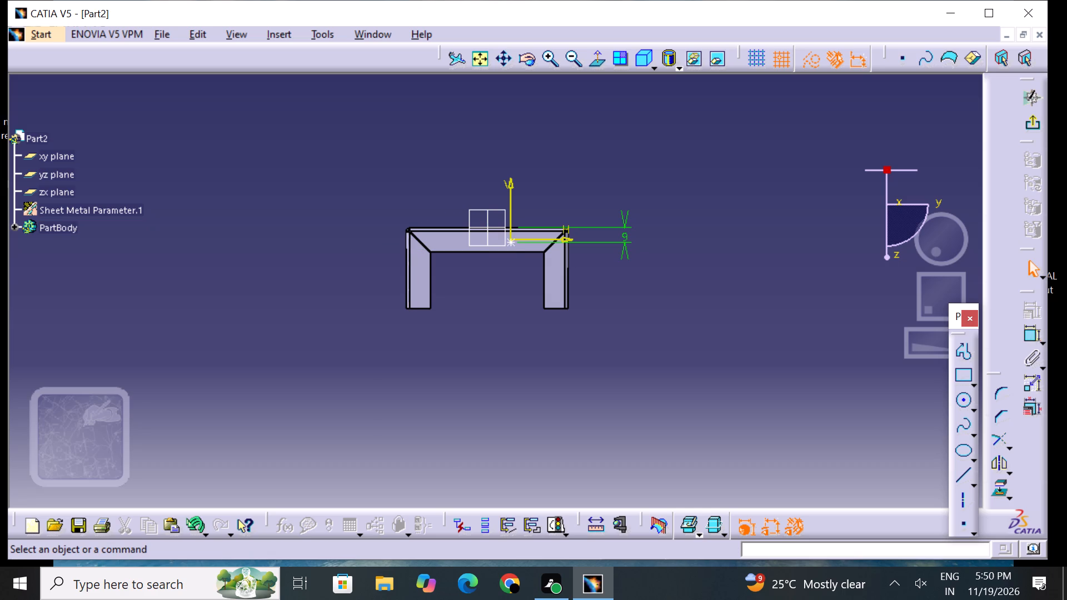
Constrain the hole centre 50 mm from the outer side edge of the end wall.
click(1029, 332)
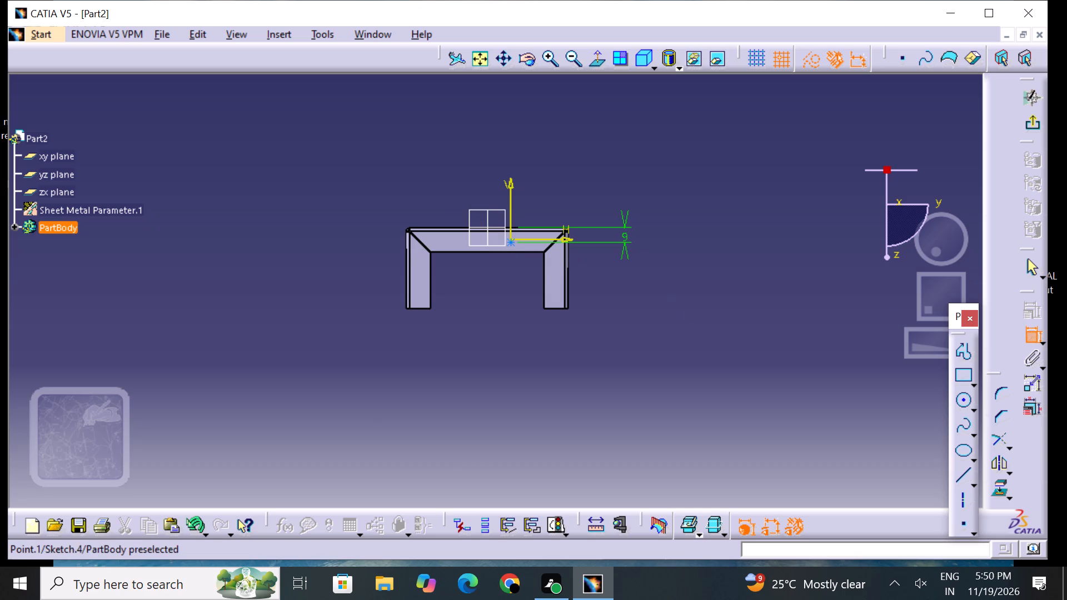
click(513, 244)
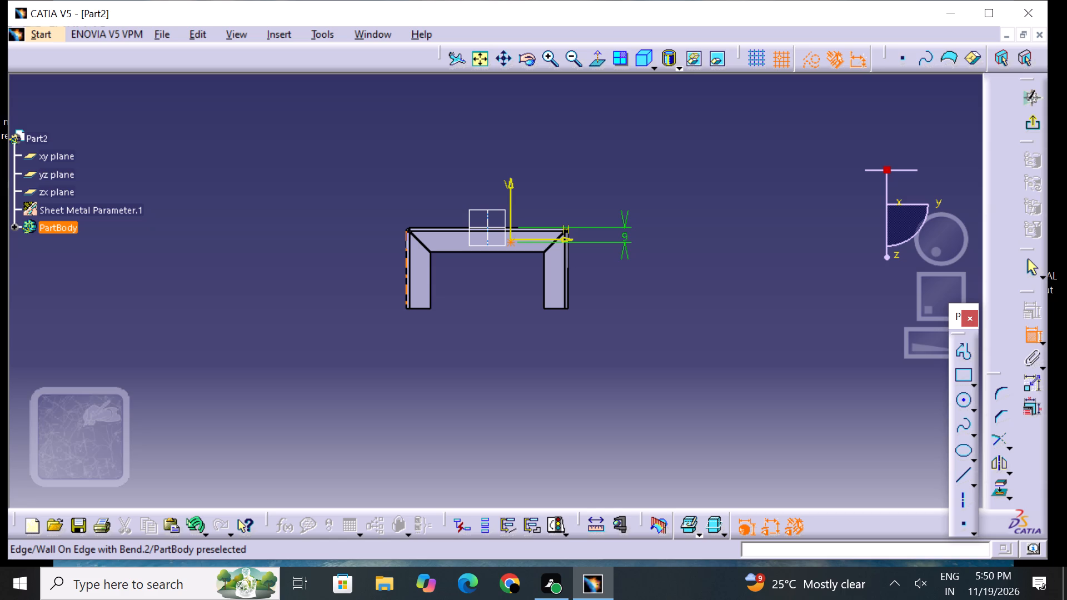
click(403, 266)
click(368, 211)
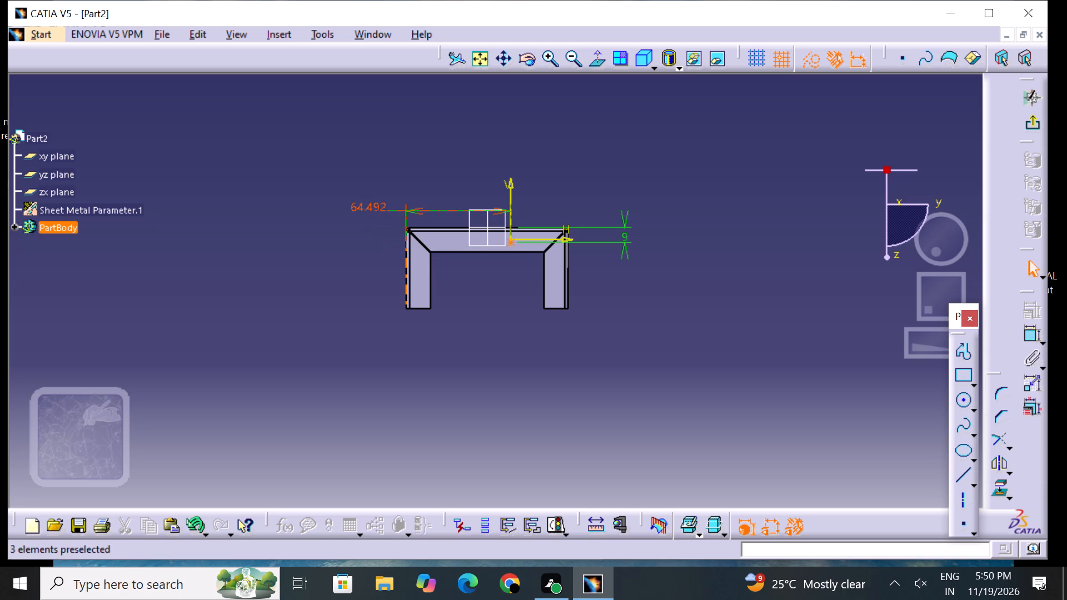
double_click(371, 203)
key(BackSpace)
text(59)
key(BackSpace)
key(0)
key(Return)
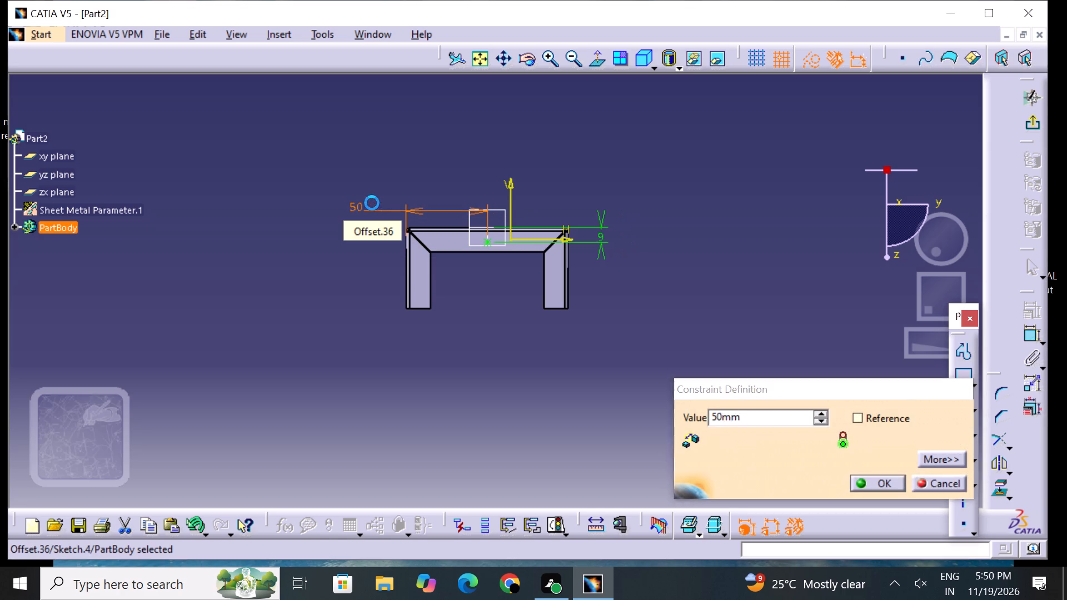
click(573, 435)
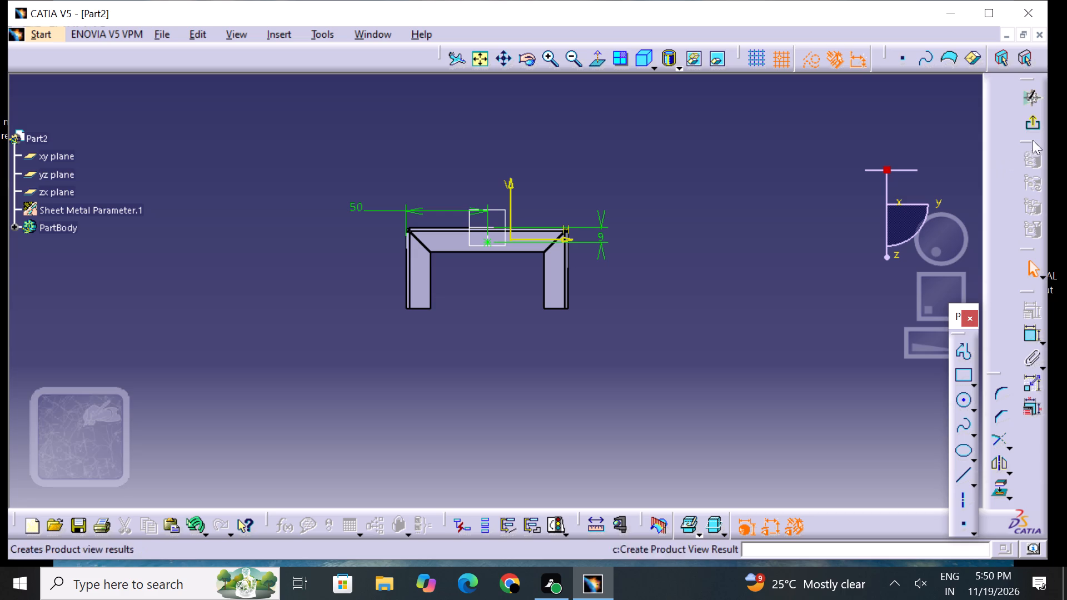
Exit the positioning sketch and create the 10 mm diameter hole in the end wall with the extension Up To Next.
click(1038, 126)
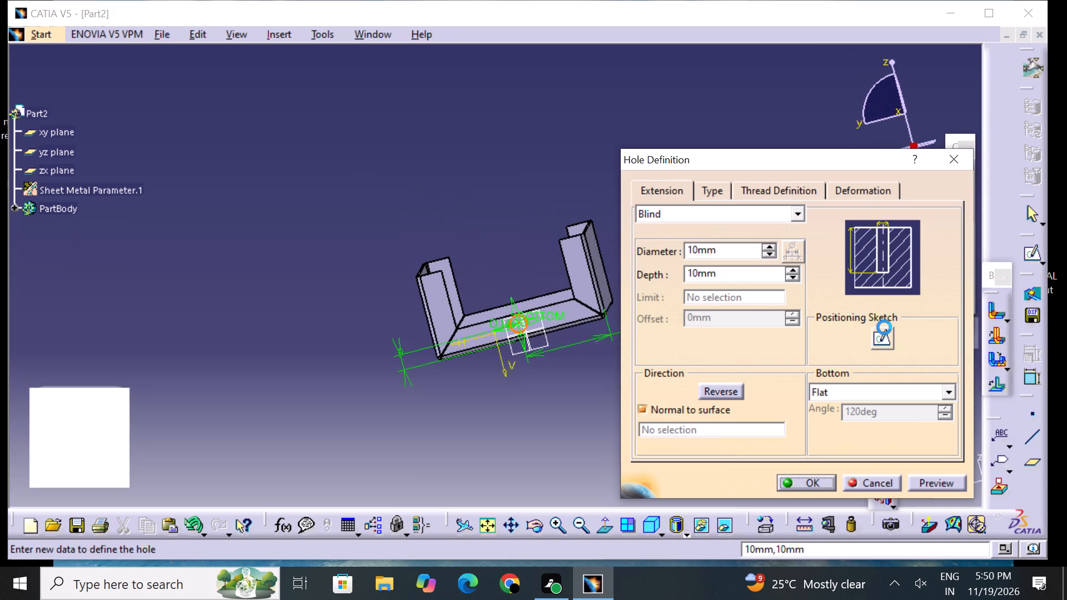
click(694, 214)
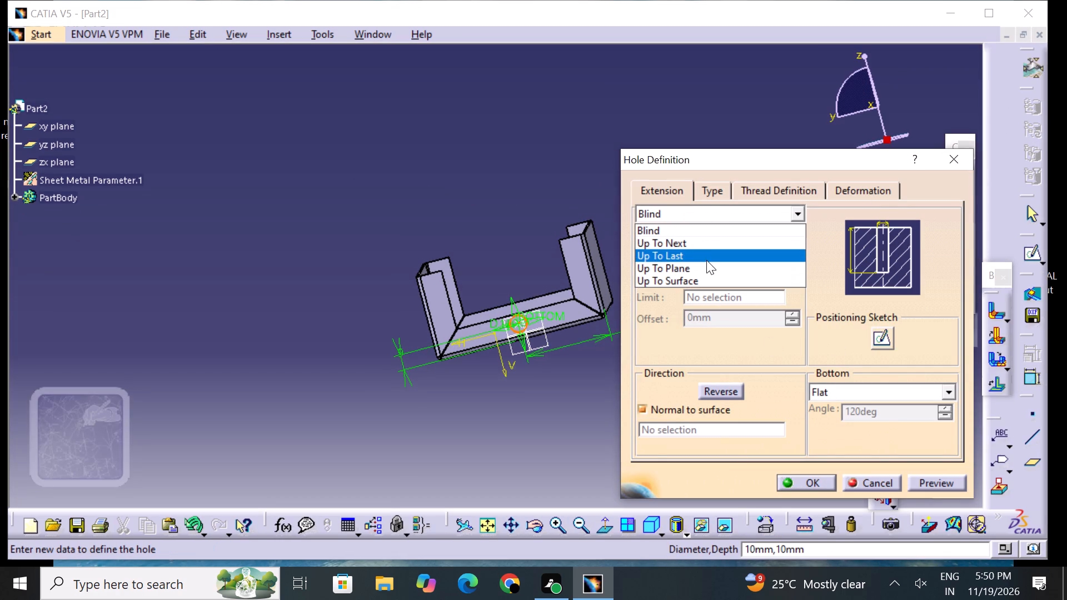
click(697, 244)
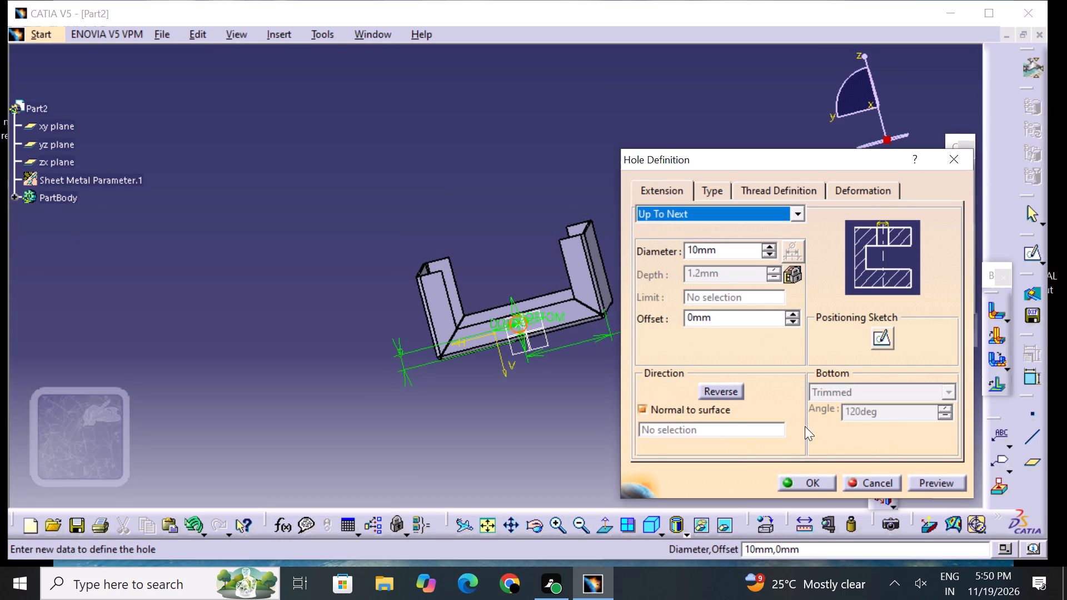
click(812, 478)
click(649, 446)
middle_drag(644, 357, 664, 382)
right_drag(647, 357, 664, 382)
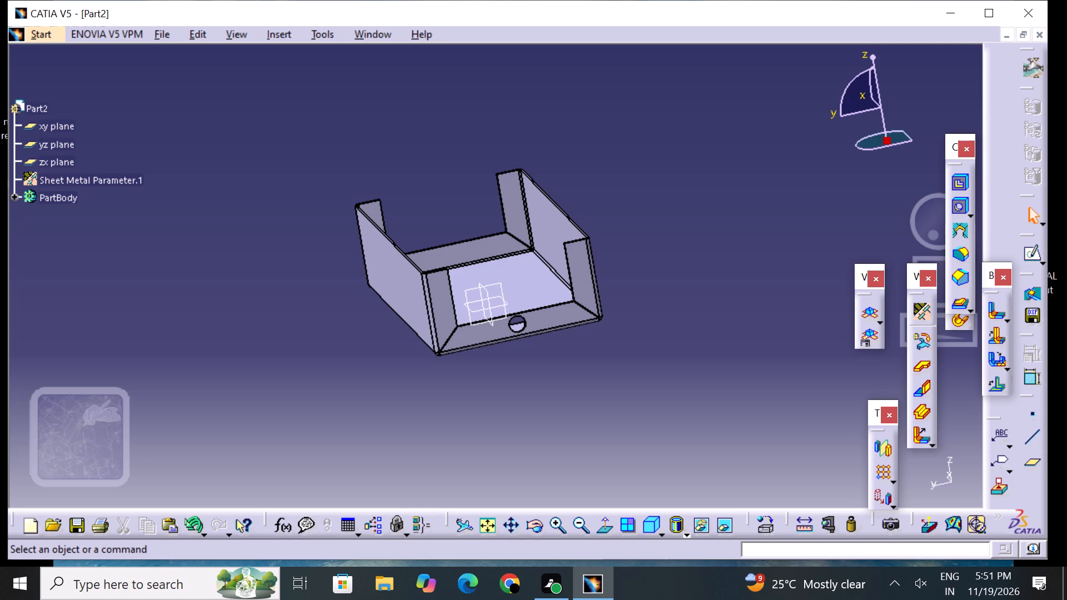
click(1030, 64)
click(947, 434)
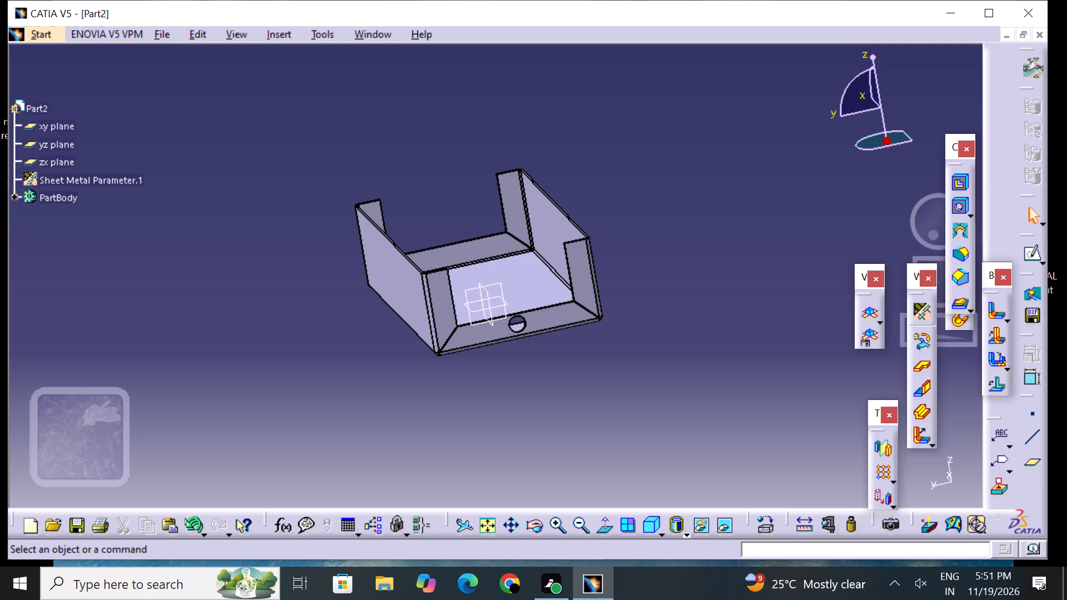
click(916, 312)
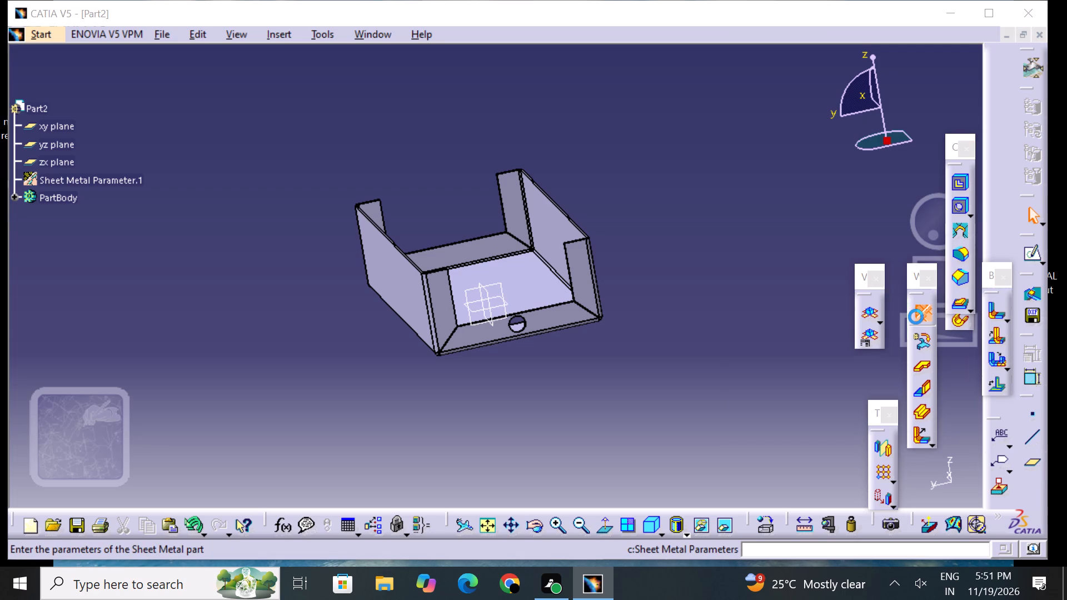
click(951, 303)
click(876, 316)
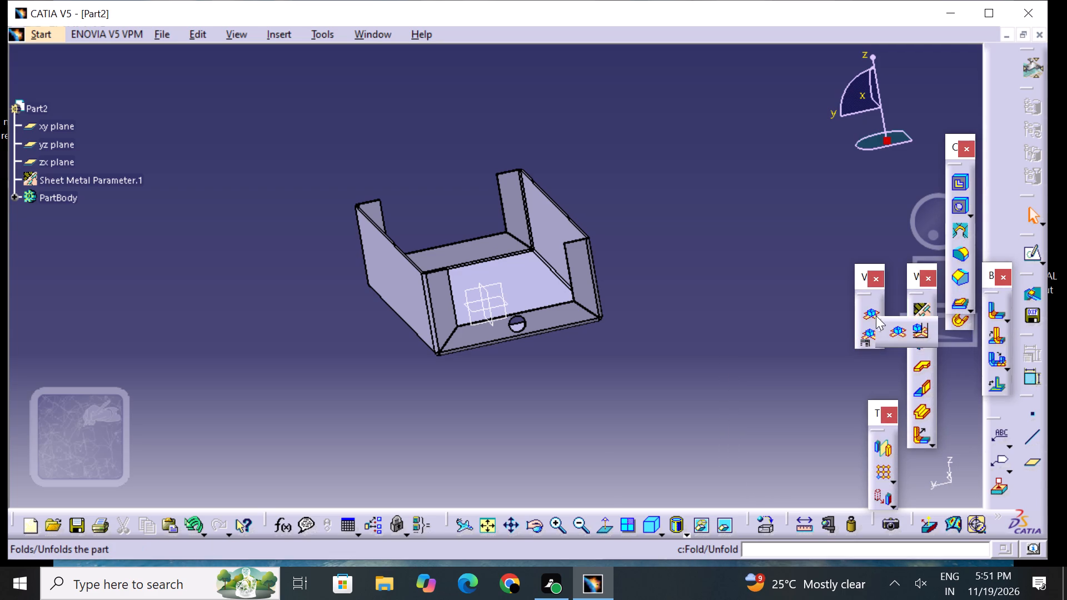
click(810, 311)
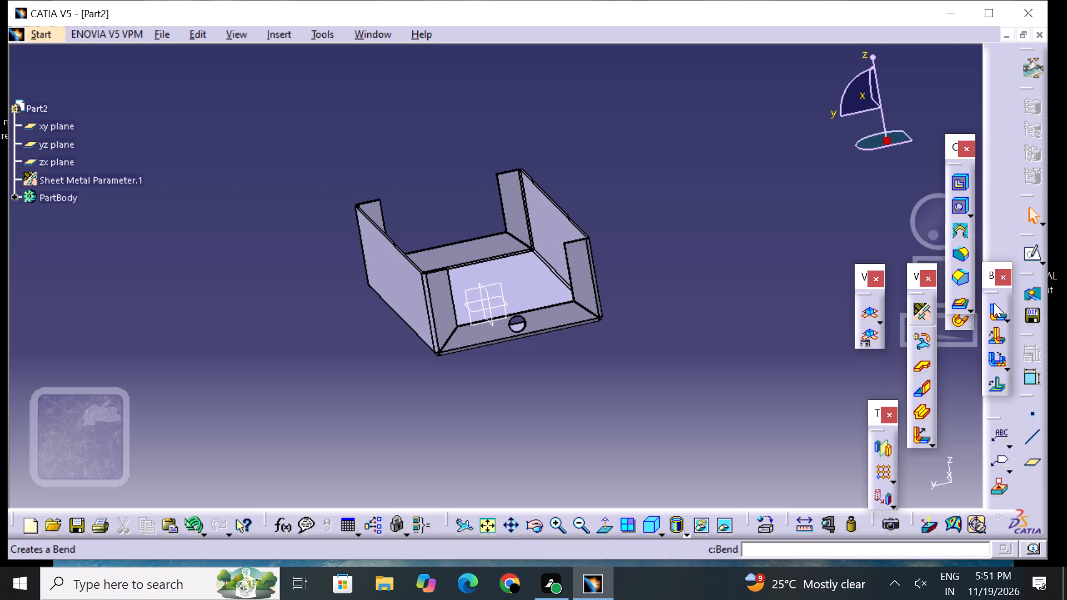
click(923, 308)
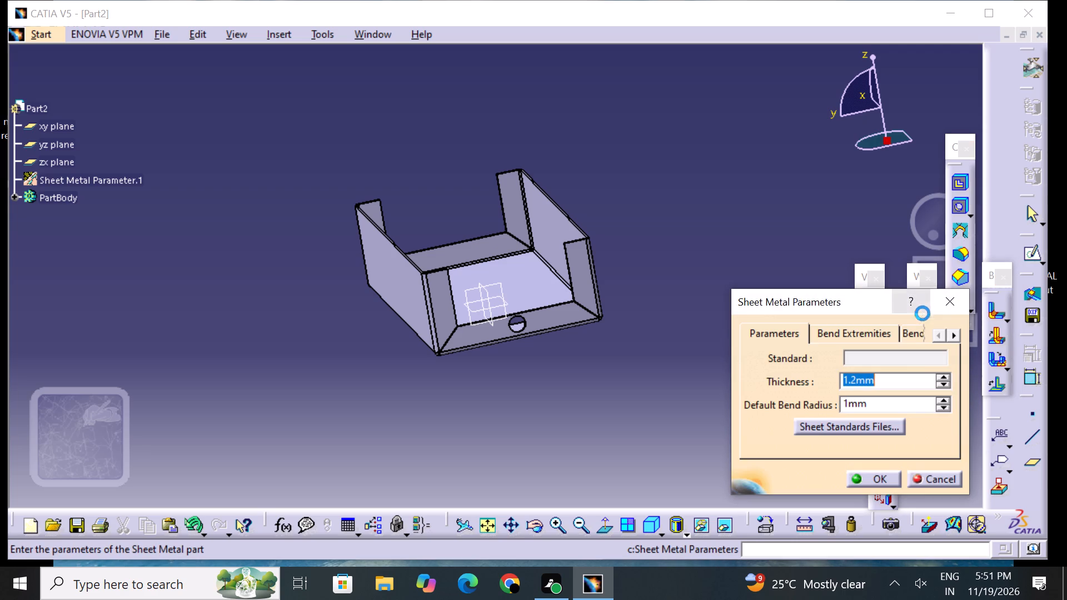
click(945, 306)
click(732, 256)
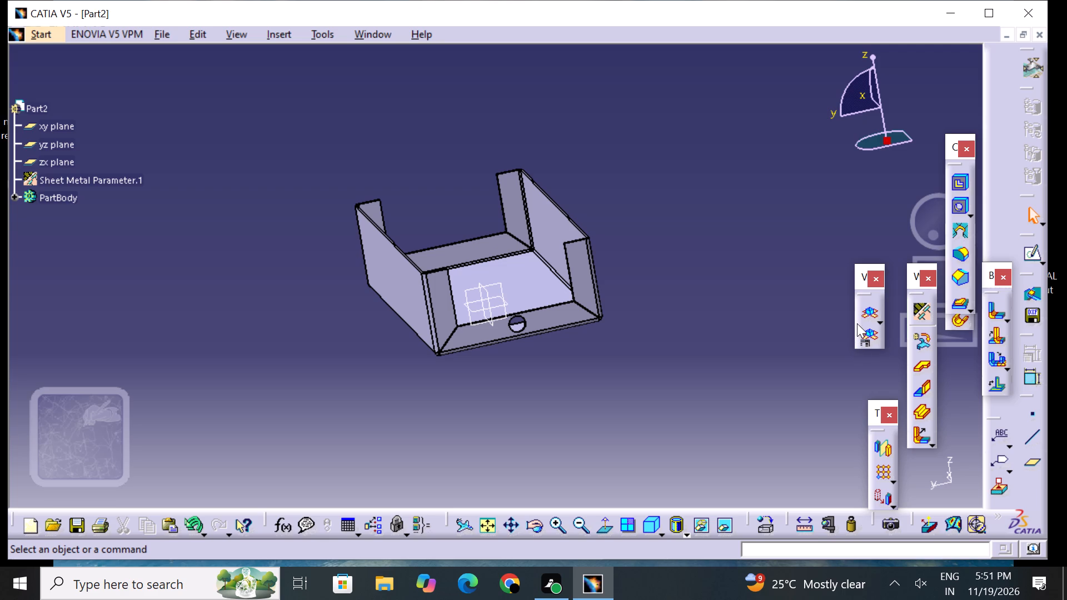
Start a rectangular pattern of the 10 mm end-wall hole with 3 instances at 41 mm spacing in the first direction.
click(17, 197)
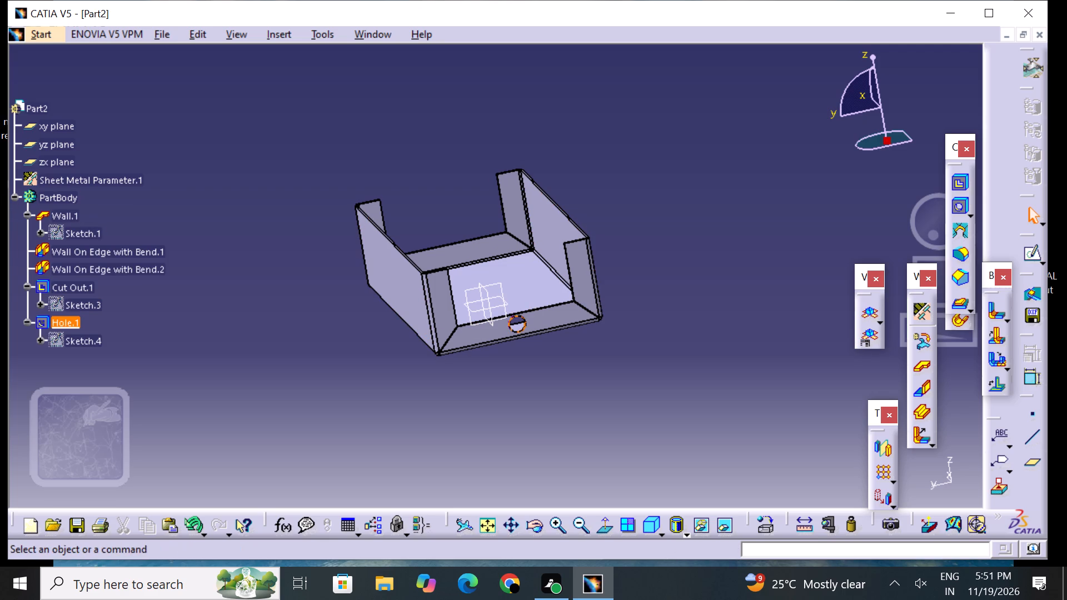
click(66, 322)
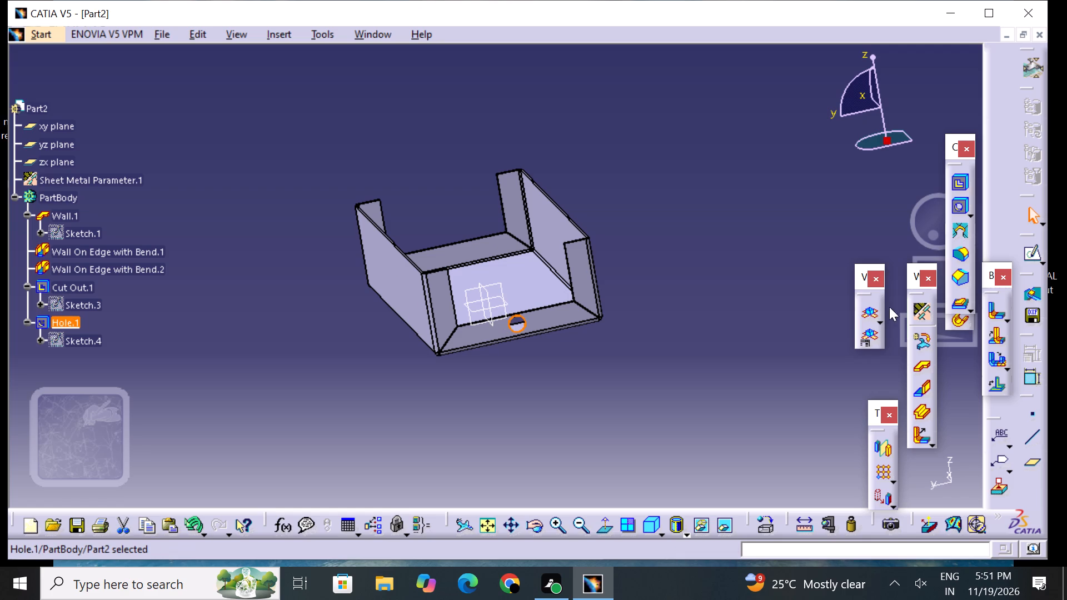
click(886, 471)
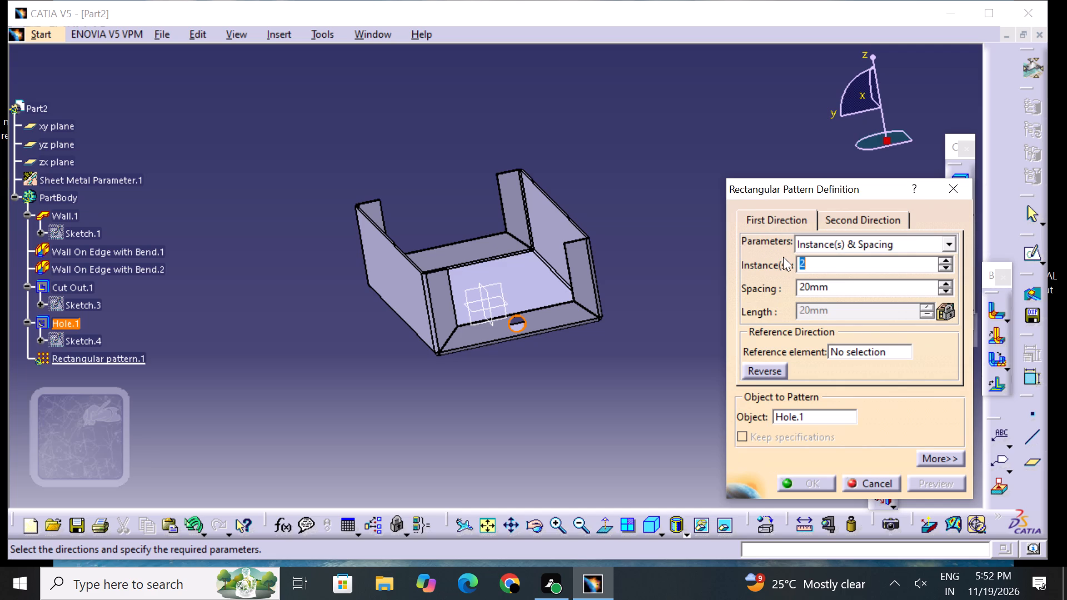
key(BackSpace)
key(3)
click(837, 289)
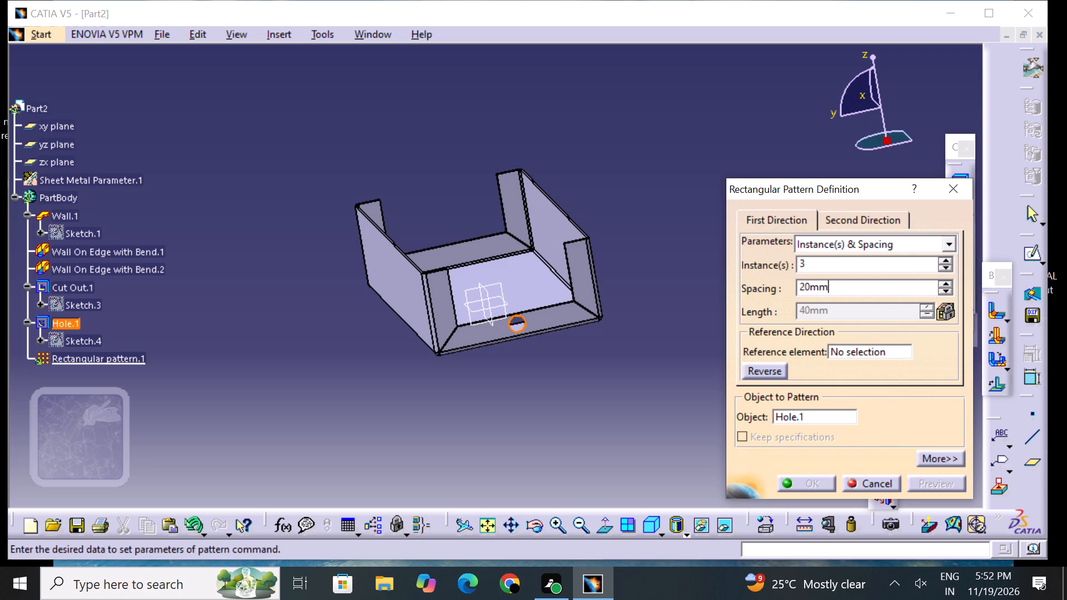
key(BackSpace)
key(BackSpace)
key(BackSpace)
key(BackSpace)
key(BackSpace)
key(BackSpace)
key(BackSpace)
key(BackSpace)
key(BackSpace)
key(BackSpace)
key(BackSpace)
key(BackSpace)
key(BackSpace)
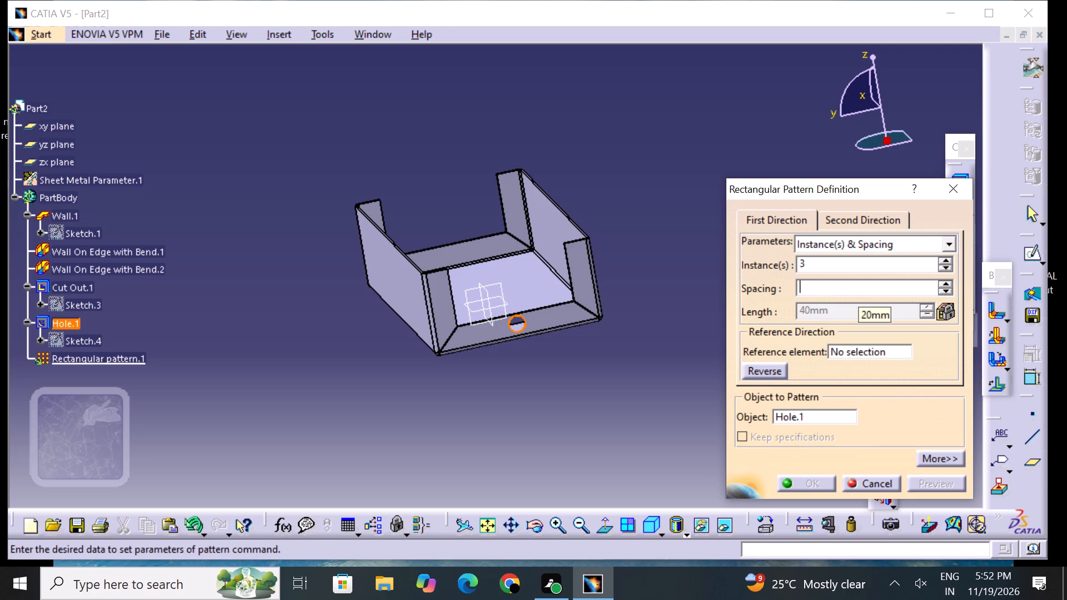
text(41)
Define the hole pattern's reference direction, picking the narrow flange face next to the end wall with the hole.
click(862, 346)
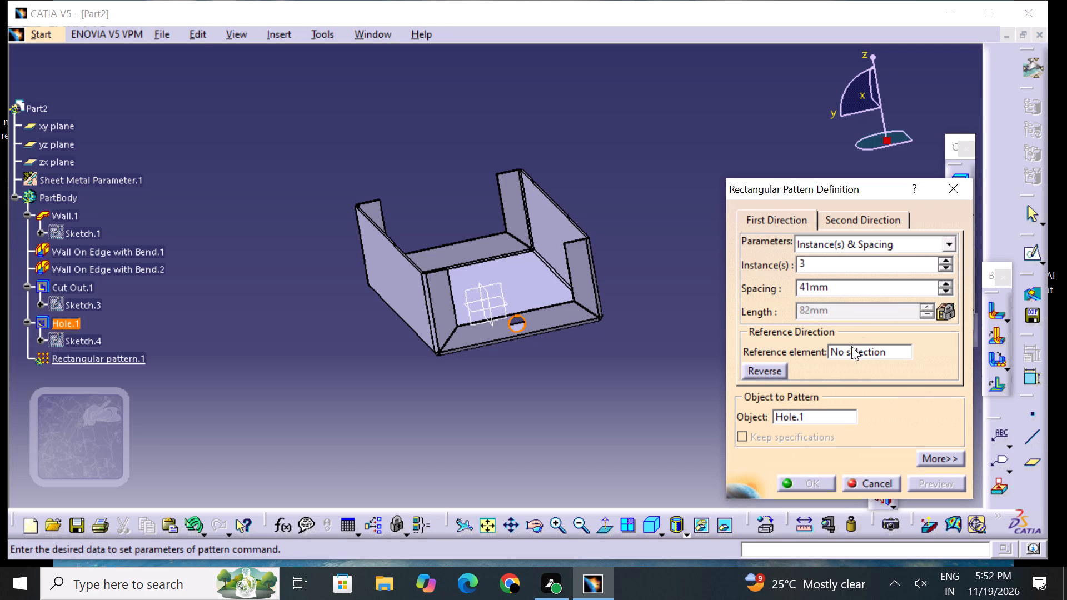
click(846, 349)
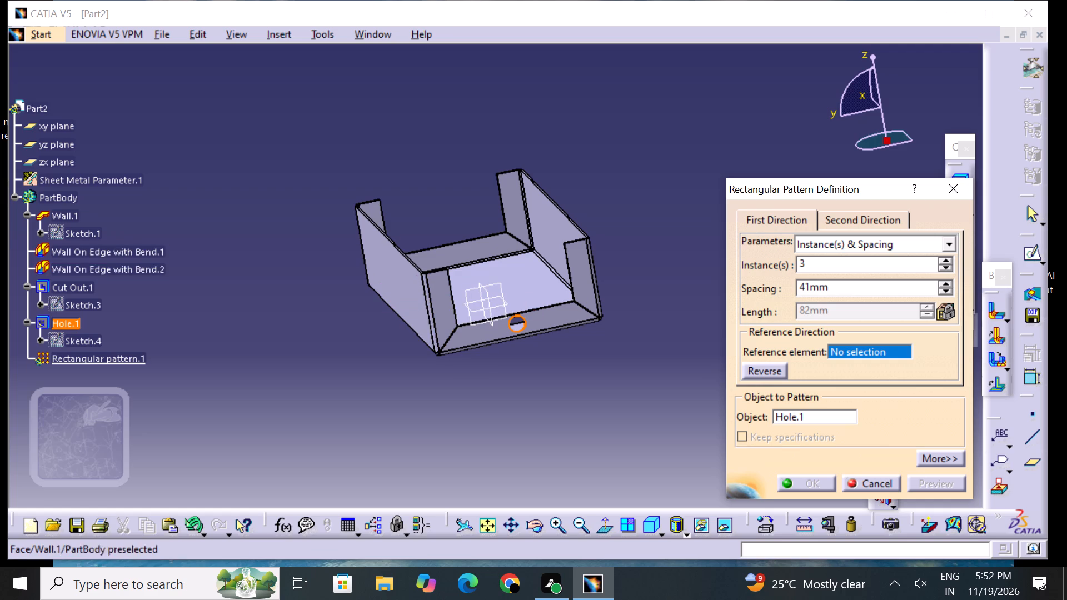
click(442, 289)
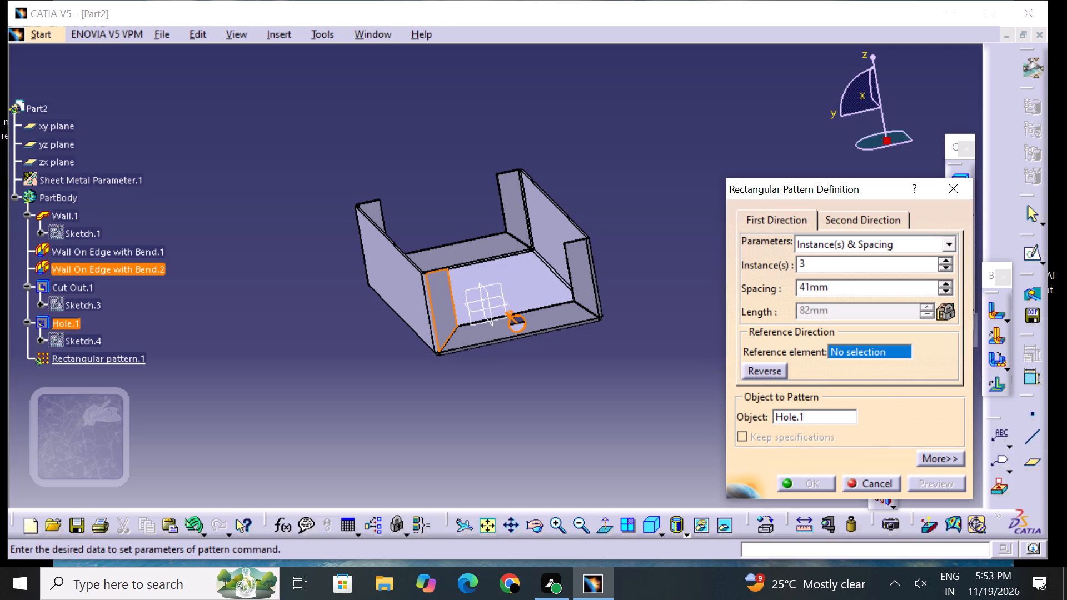
click(857, 352)
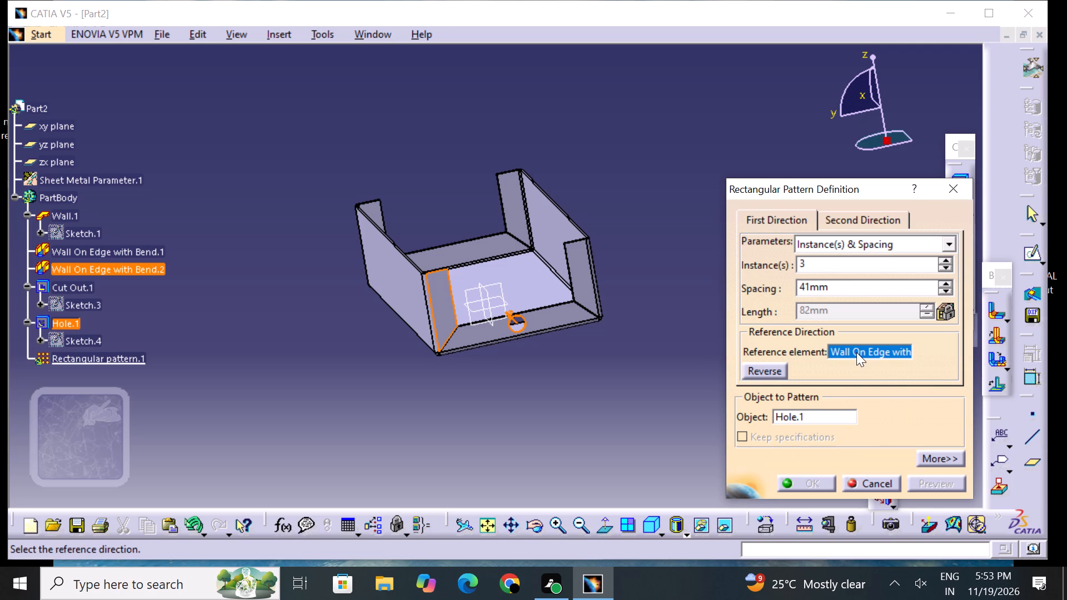
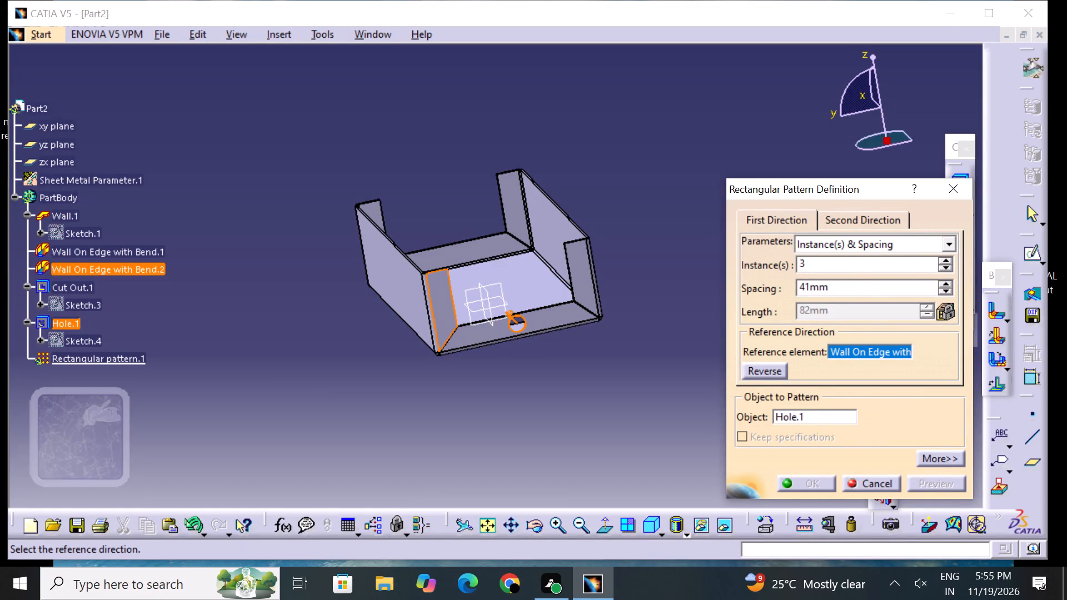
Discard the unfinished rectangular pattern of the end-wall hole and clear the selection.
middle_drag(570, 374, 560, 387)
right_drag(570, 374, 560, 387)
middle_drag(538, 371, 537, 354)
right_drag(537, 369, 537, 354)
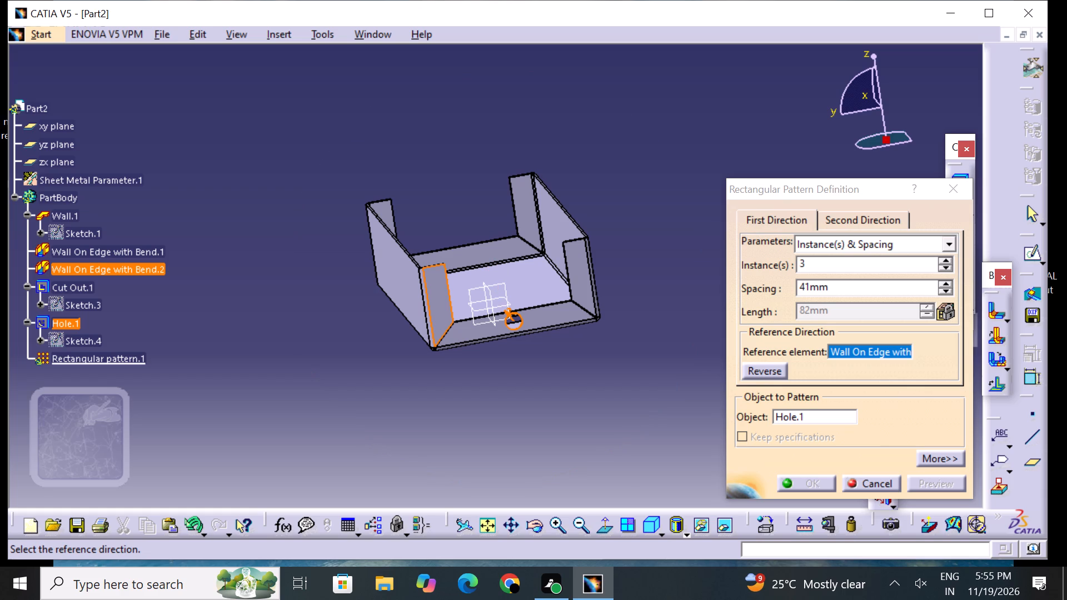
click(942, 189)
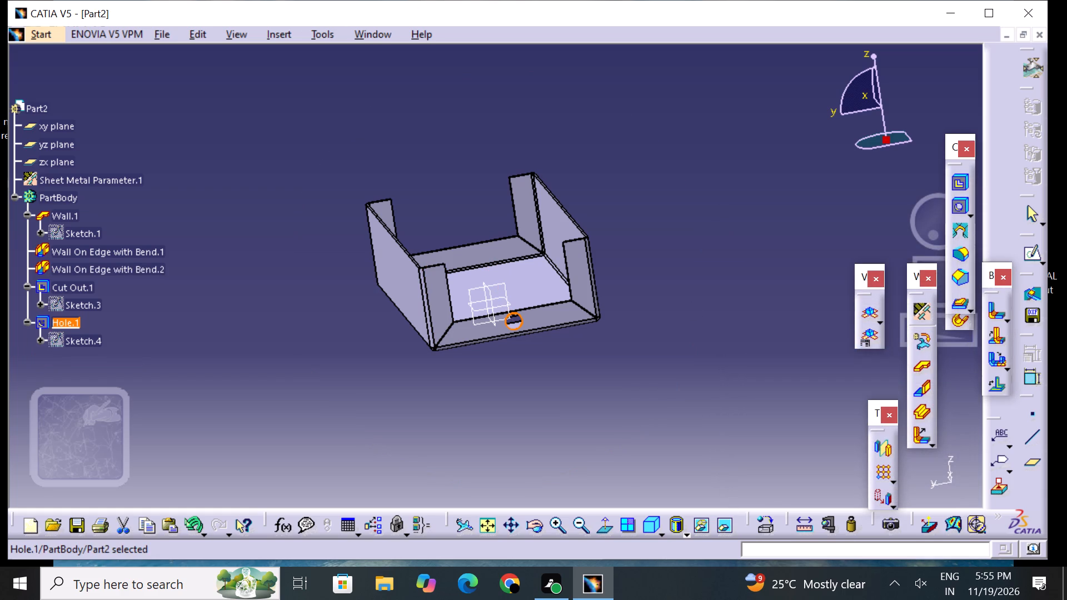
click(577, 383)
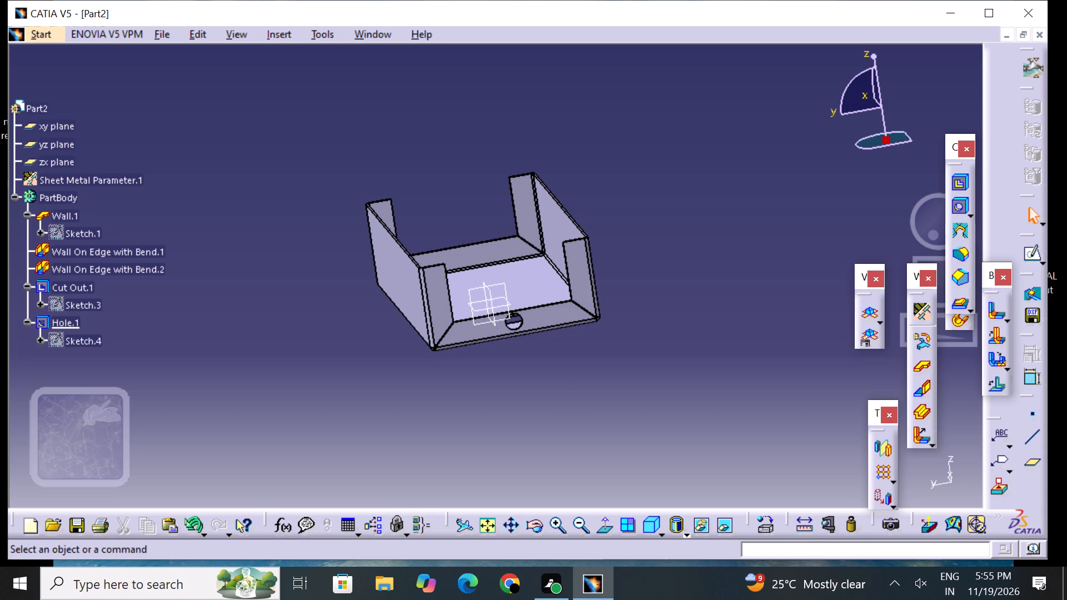
Start a new rectangular pattern of the 10 mm end-wall hole with 3 instances at 41 mm spacing in the first direction.
click(520, 322)
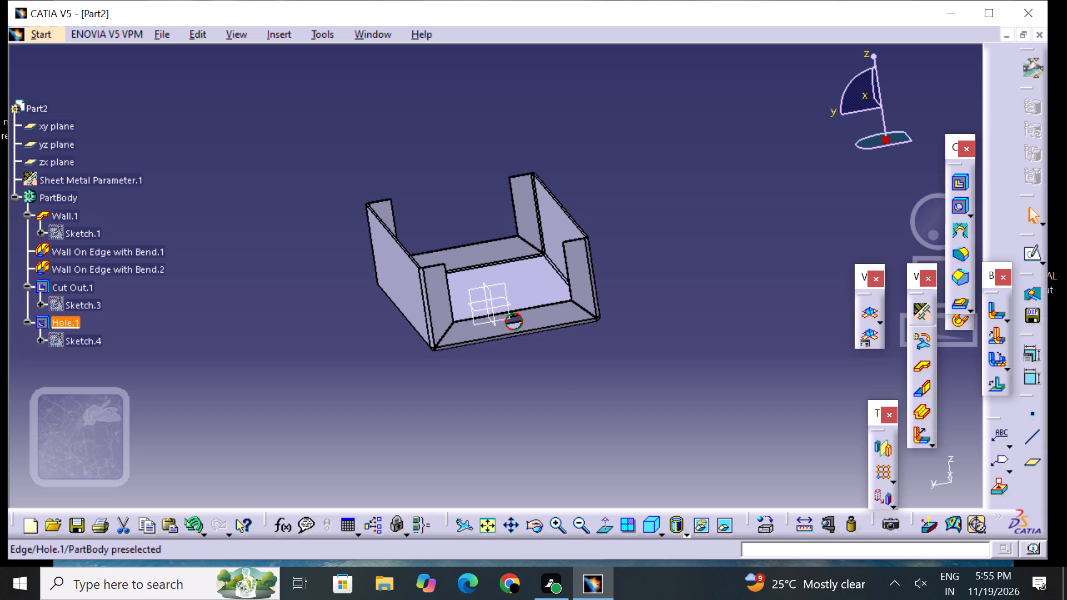
click(889, 472)
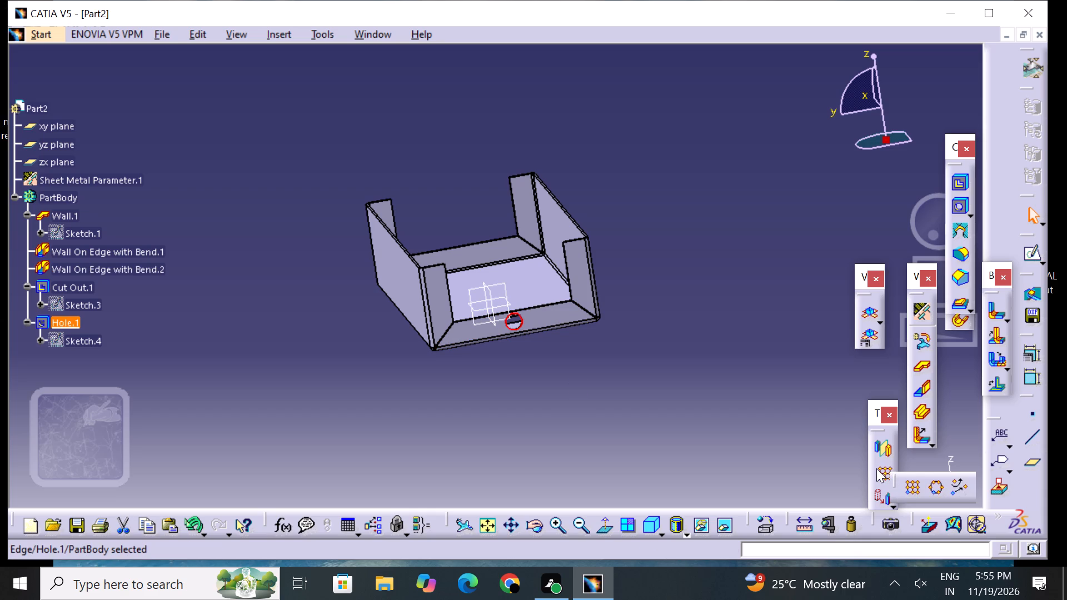
click(876, 468)
click(877, 468)
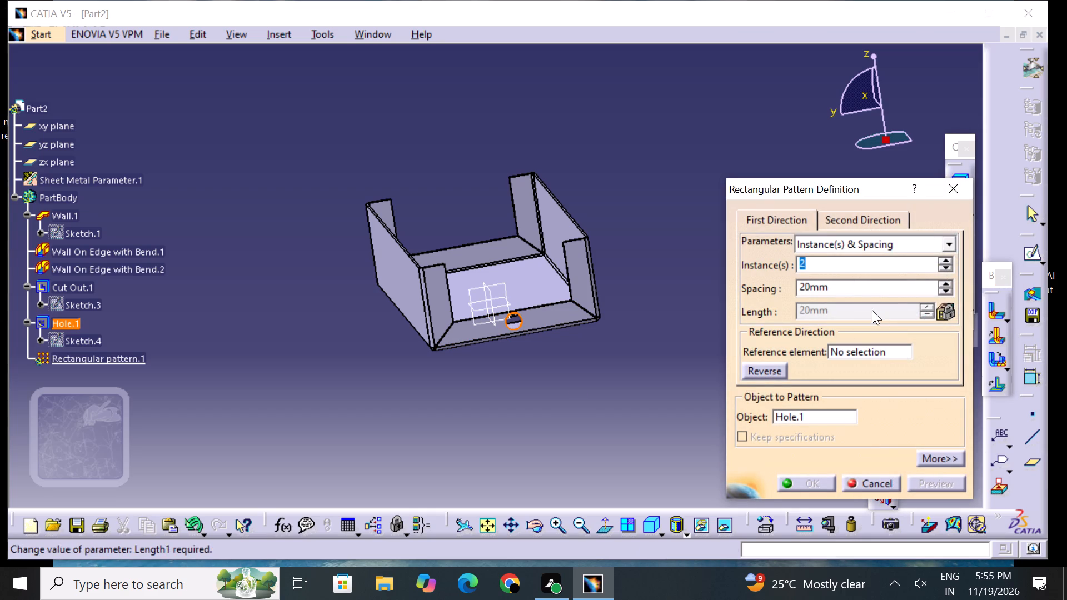
key(BackSpace)
key(3)
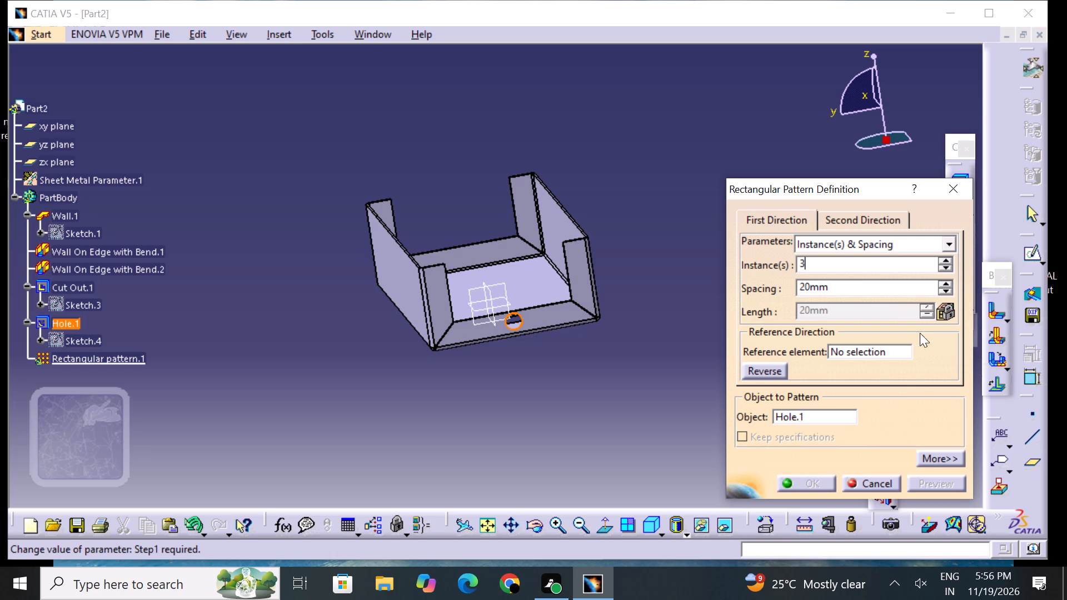
click(843, 287)
key(BackSpace)
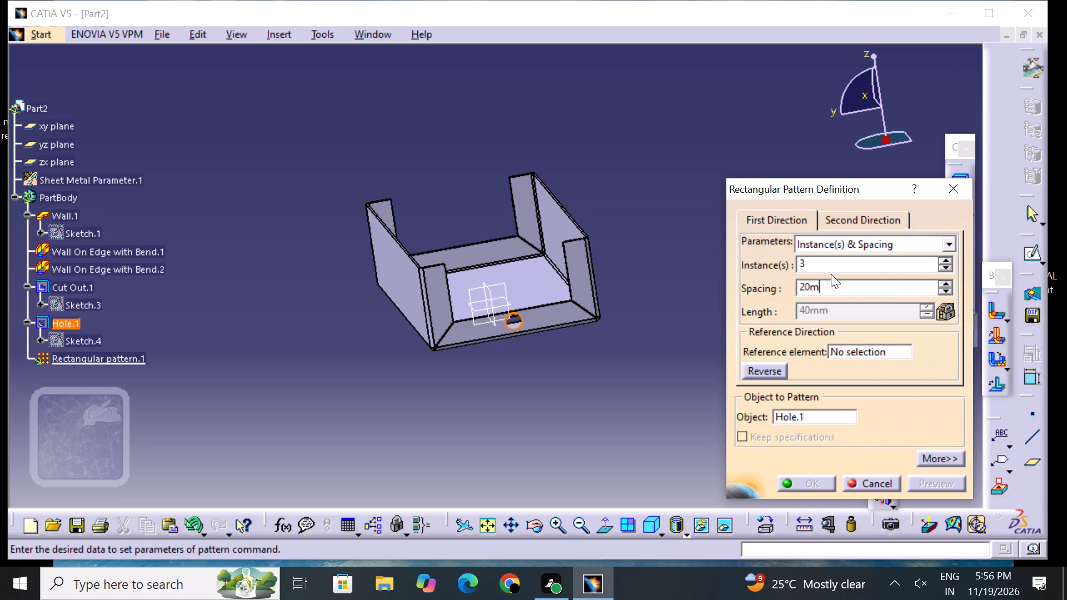
key(BackSpace)
key(BackSpace)
key(BackSpace)
text(41)
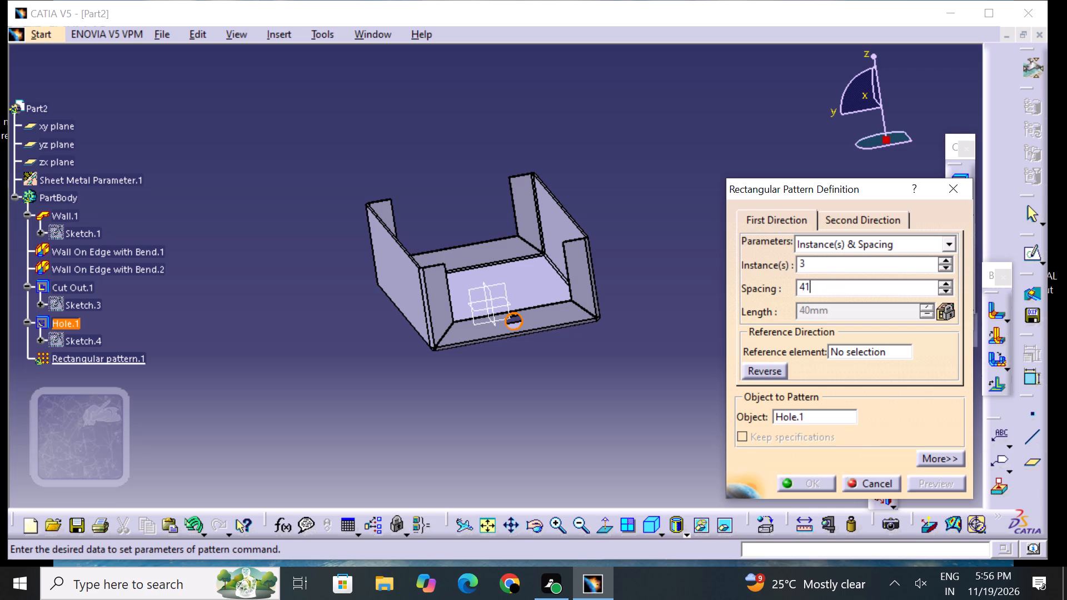
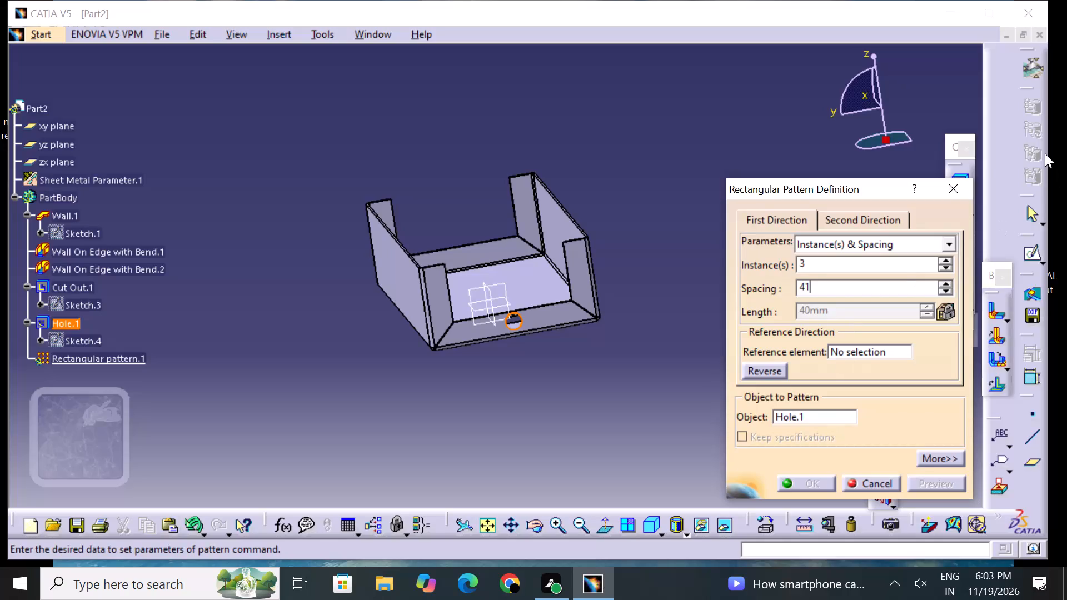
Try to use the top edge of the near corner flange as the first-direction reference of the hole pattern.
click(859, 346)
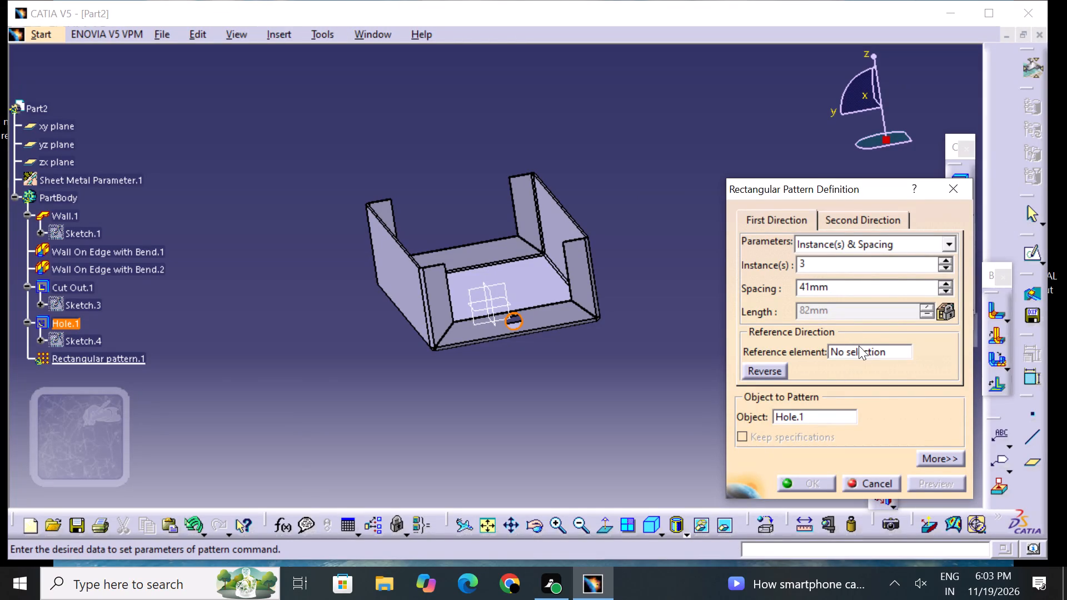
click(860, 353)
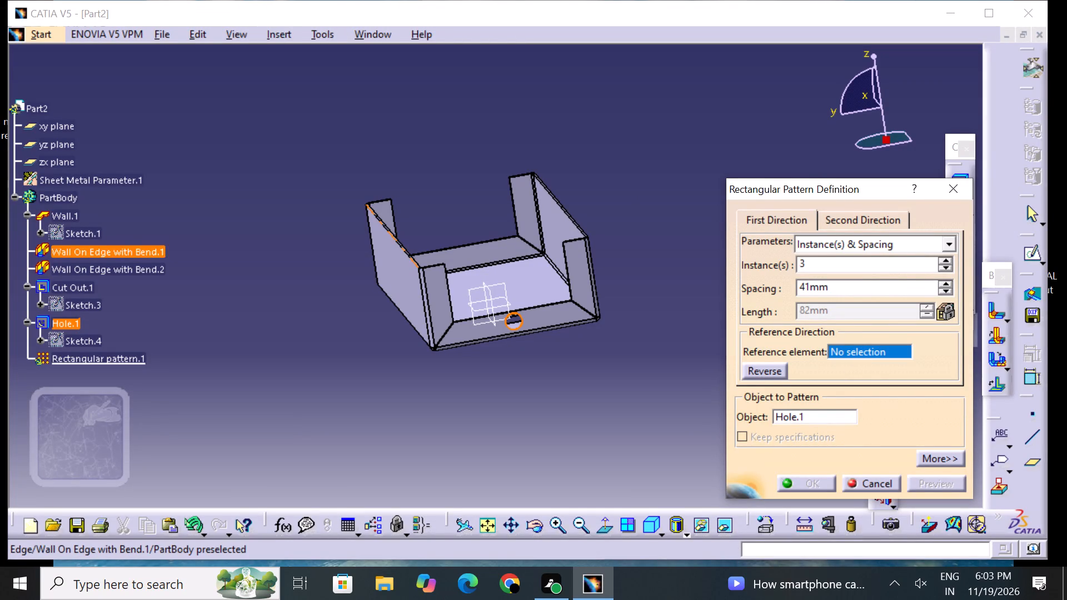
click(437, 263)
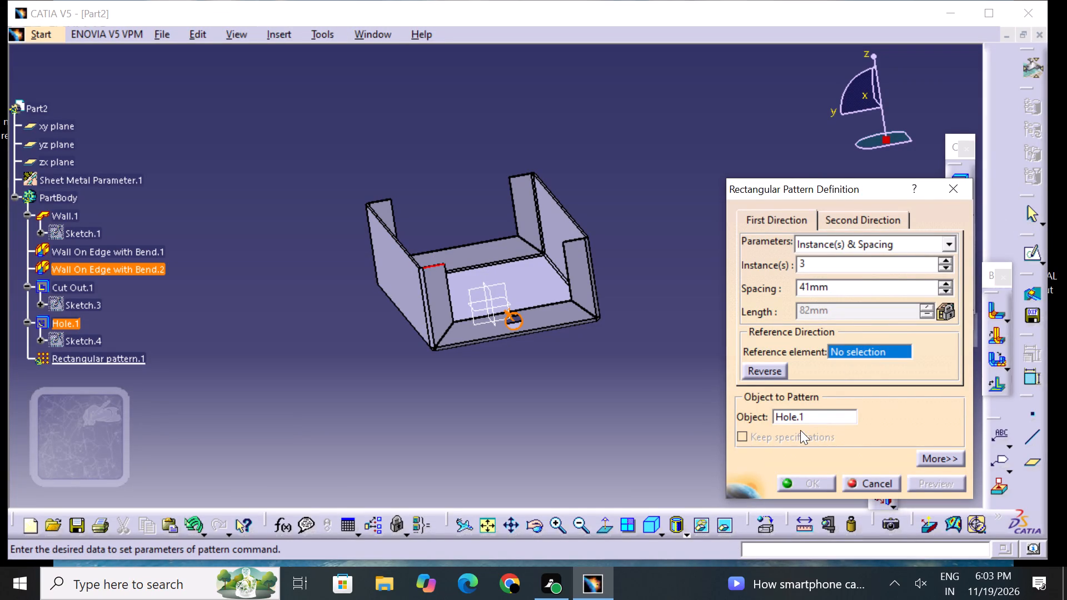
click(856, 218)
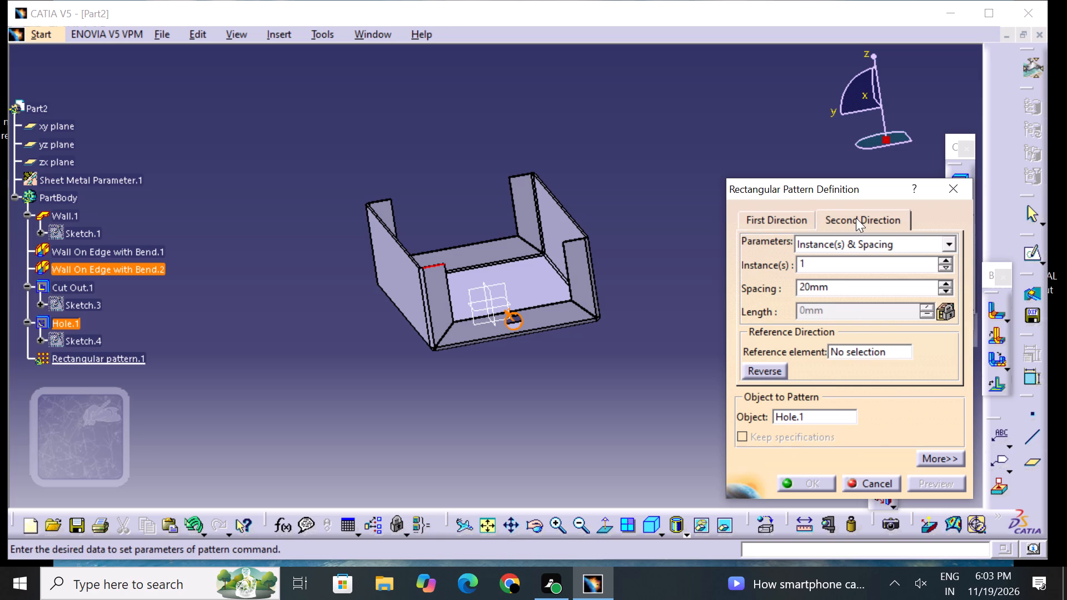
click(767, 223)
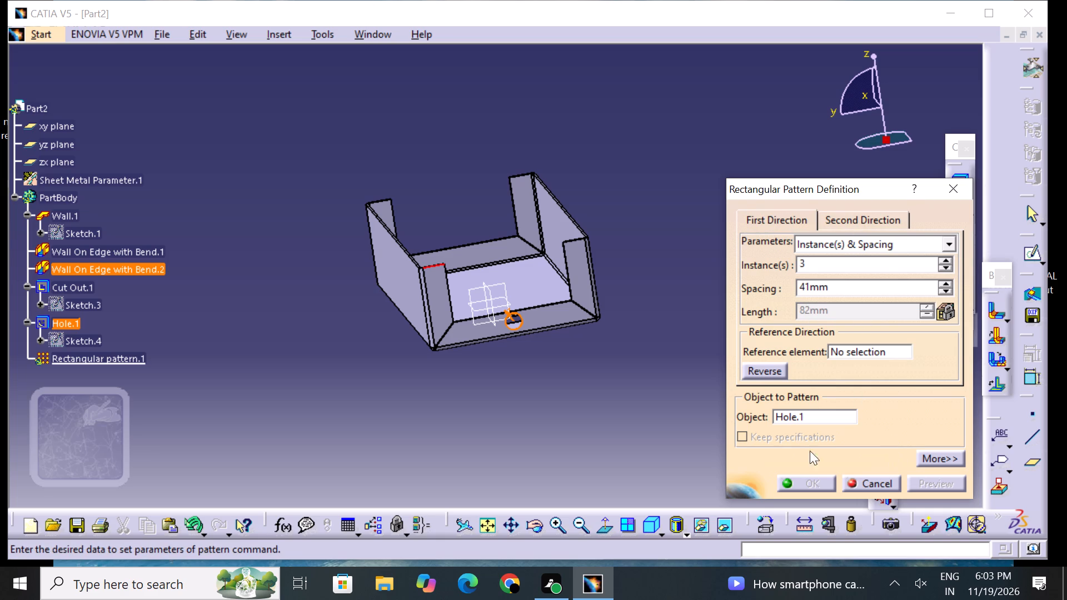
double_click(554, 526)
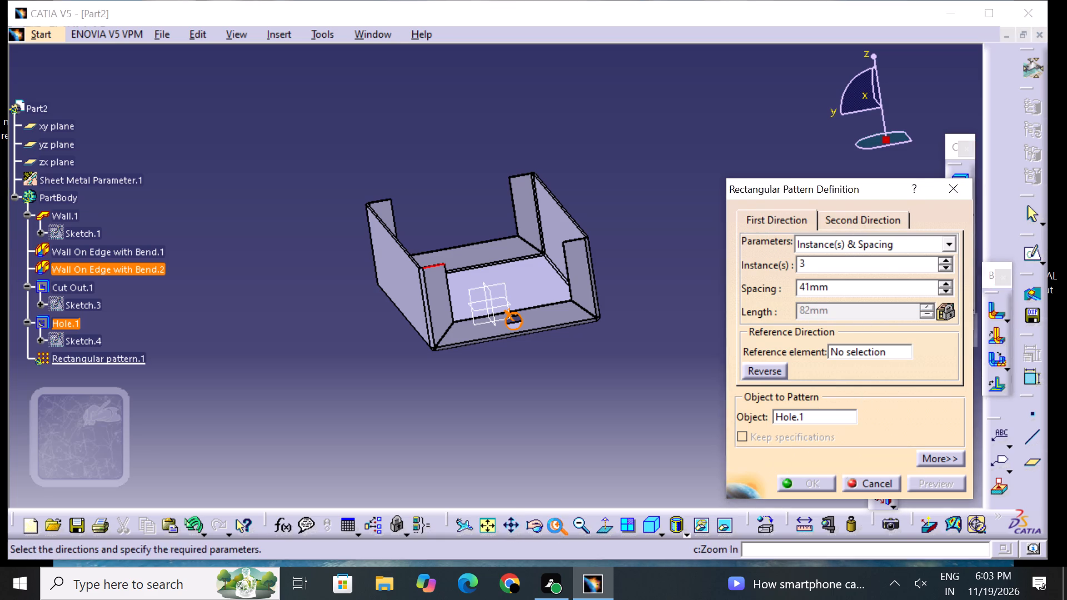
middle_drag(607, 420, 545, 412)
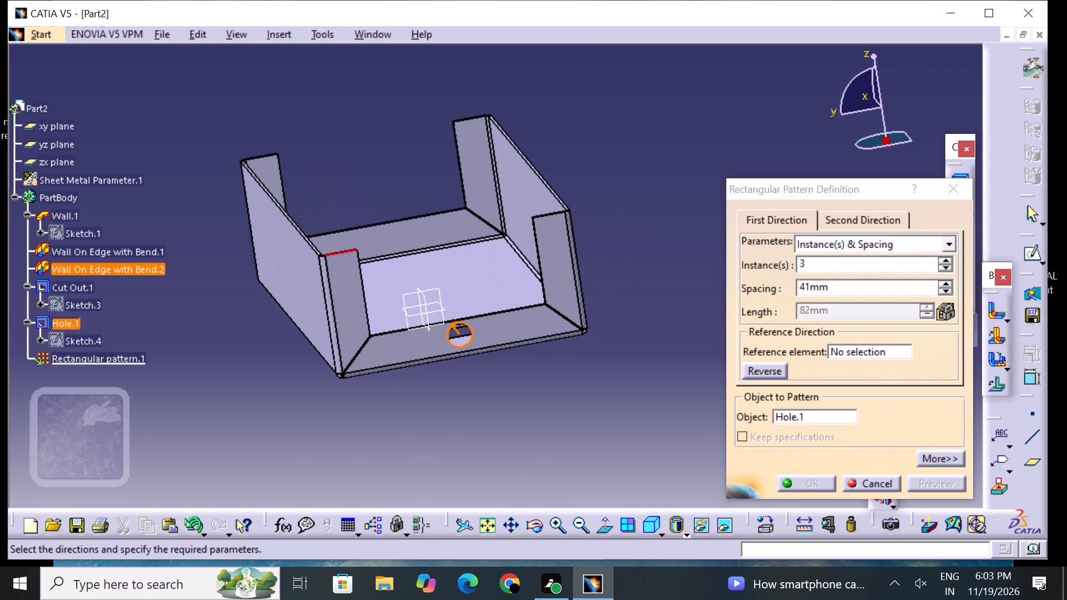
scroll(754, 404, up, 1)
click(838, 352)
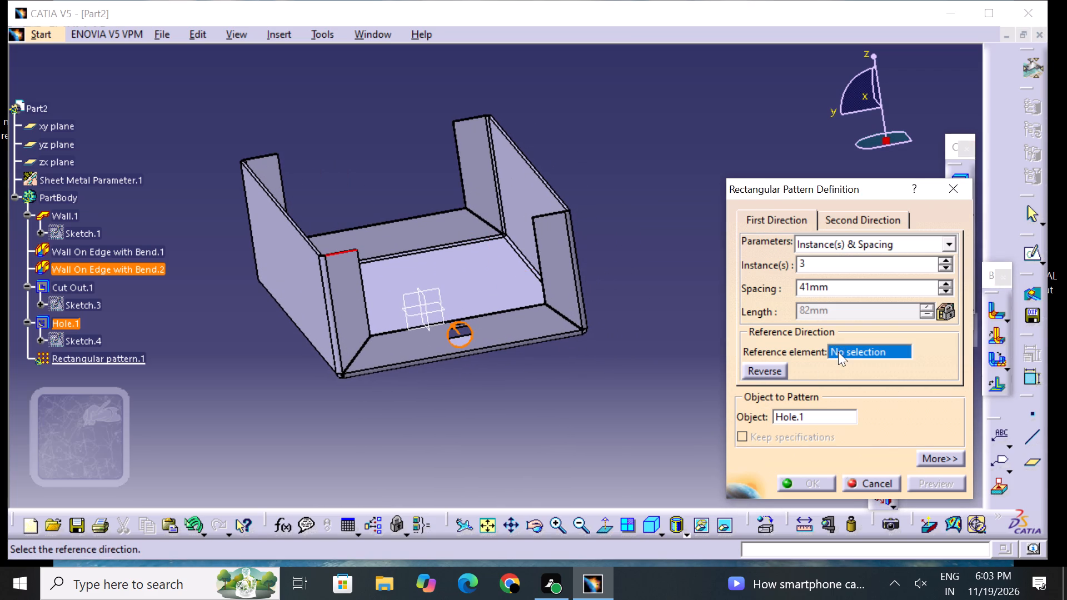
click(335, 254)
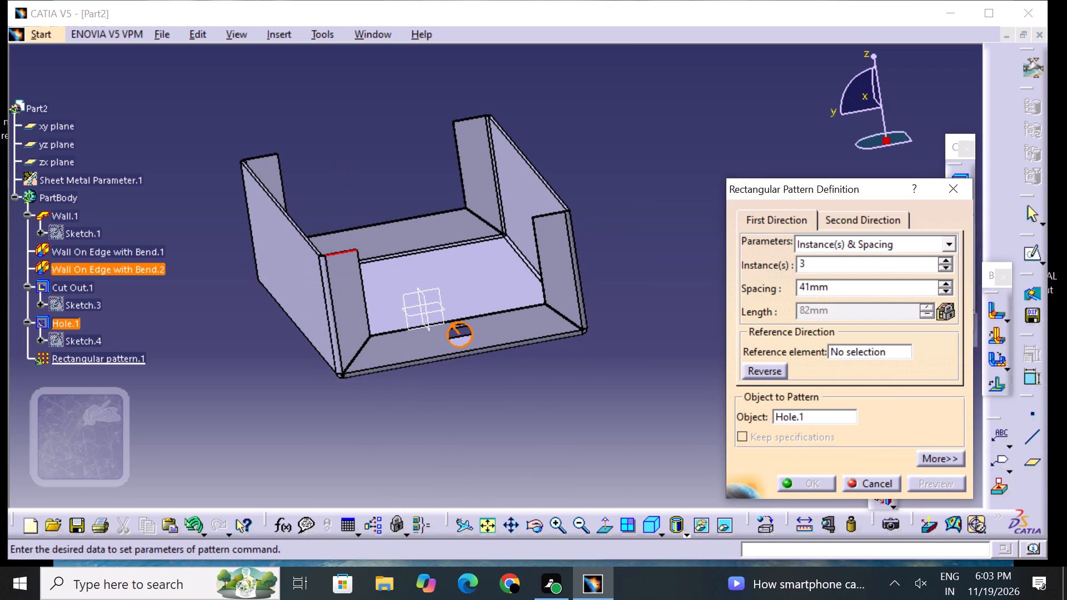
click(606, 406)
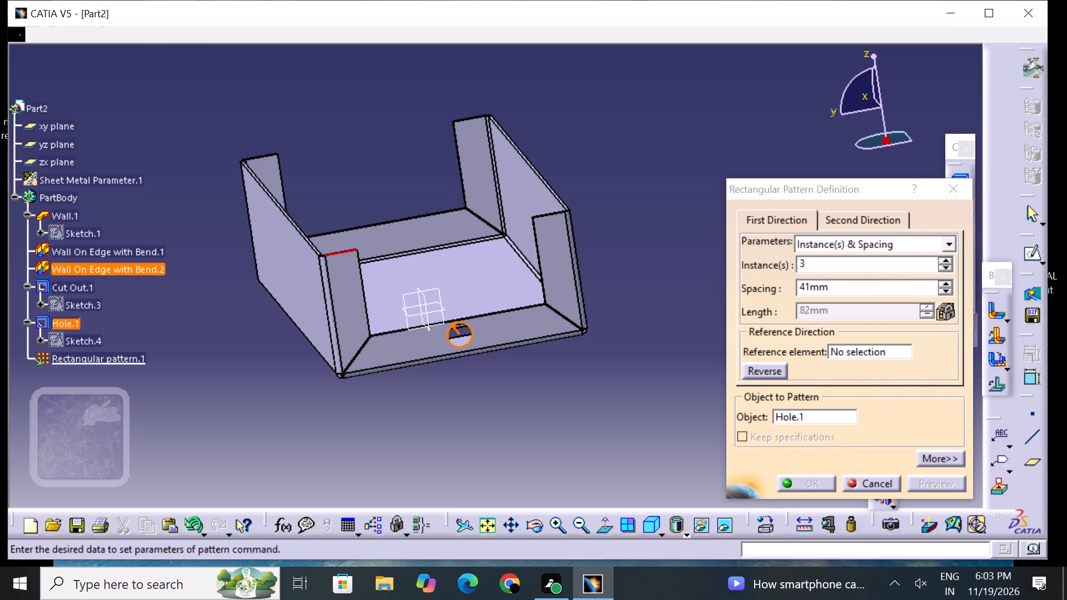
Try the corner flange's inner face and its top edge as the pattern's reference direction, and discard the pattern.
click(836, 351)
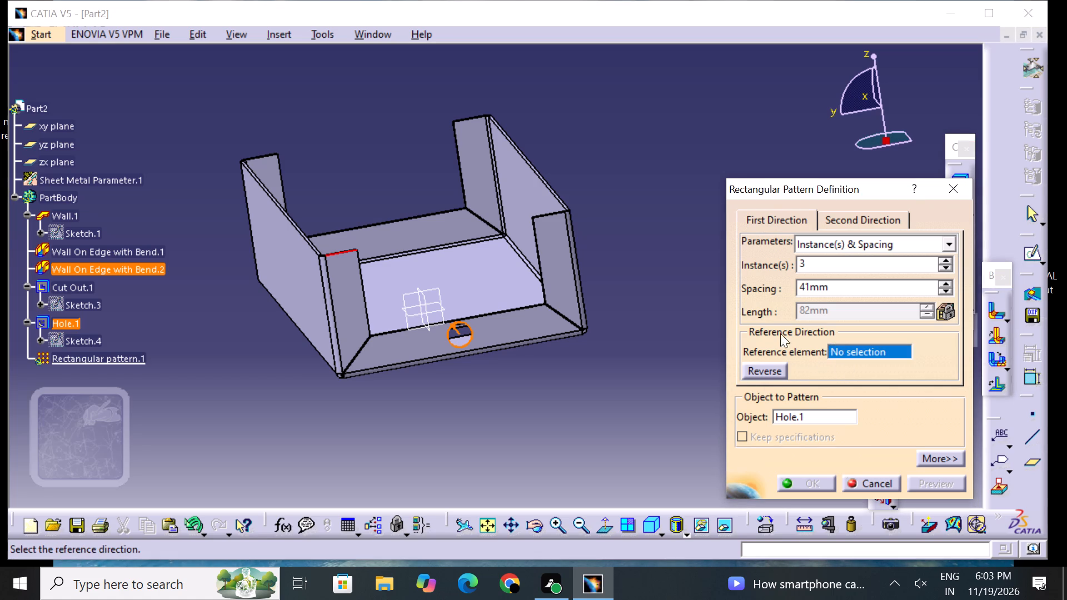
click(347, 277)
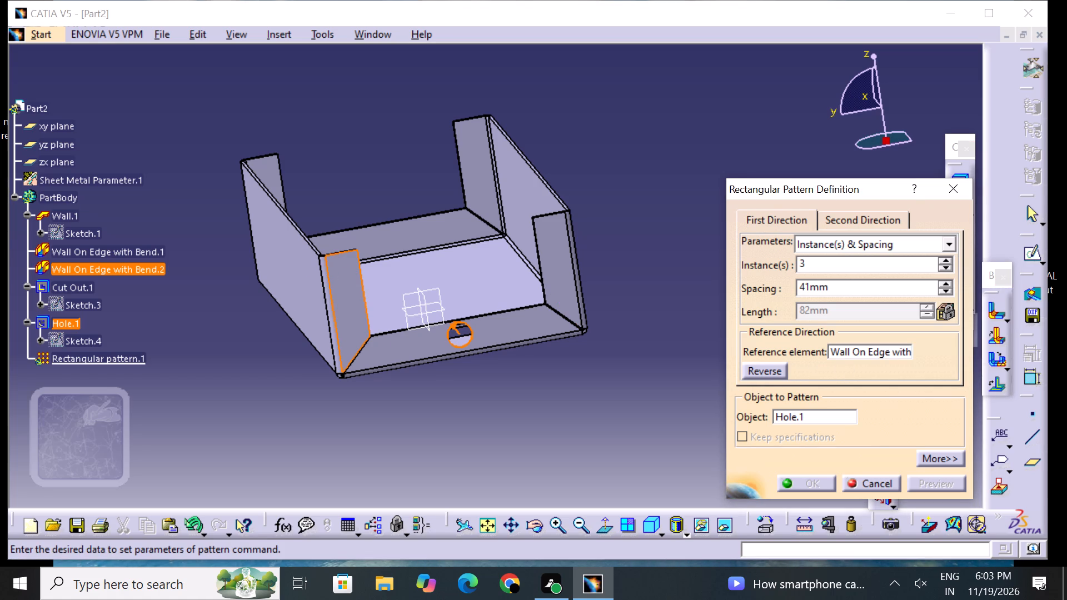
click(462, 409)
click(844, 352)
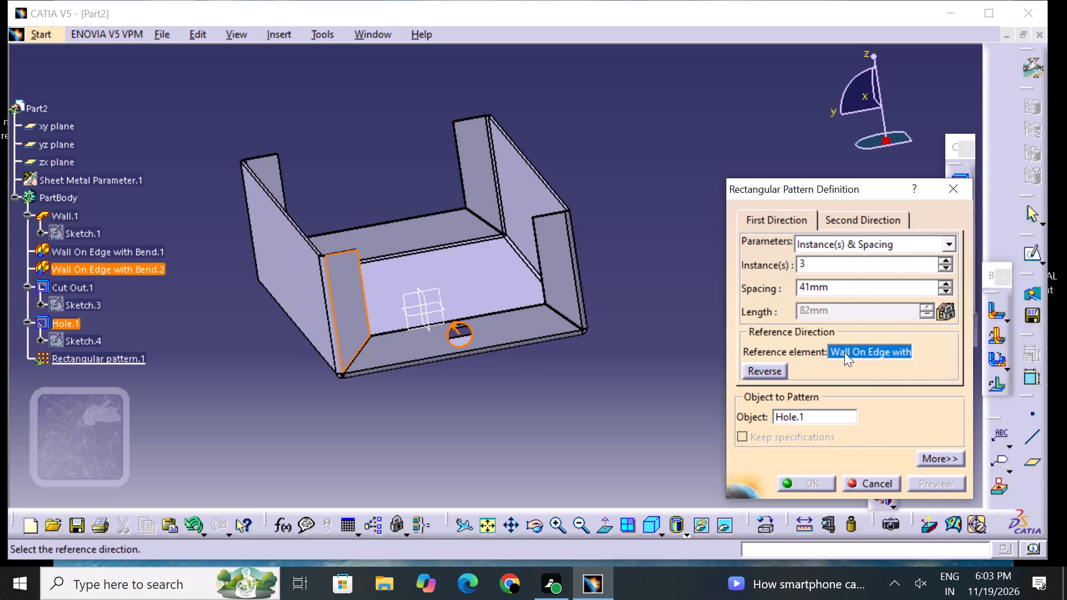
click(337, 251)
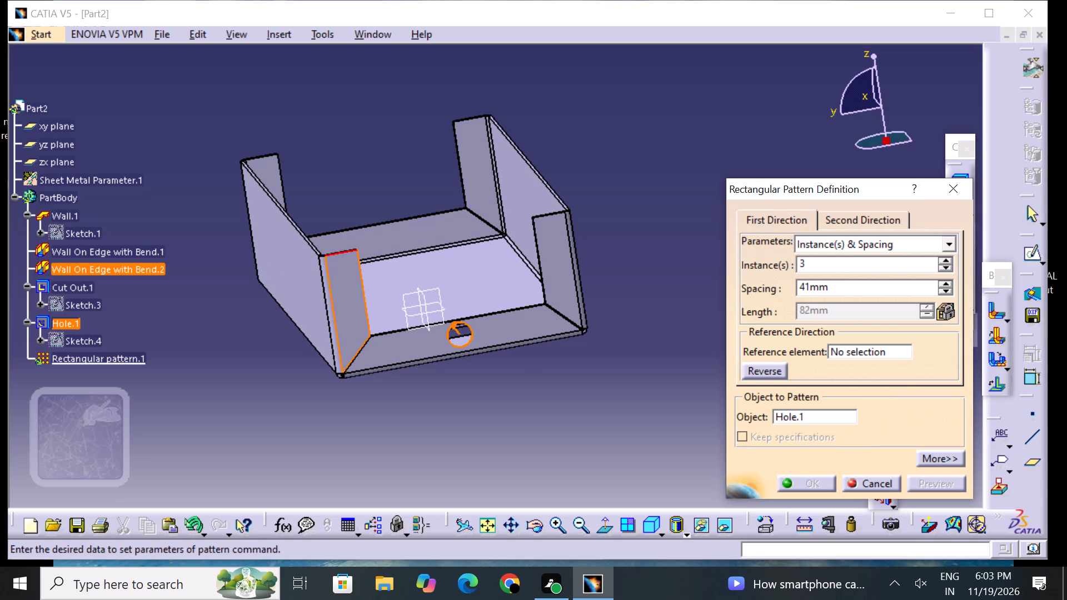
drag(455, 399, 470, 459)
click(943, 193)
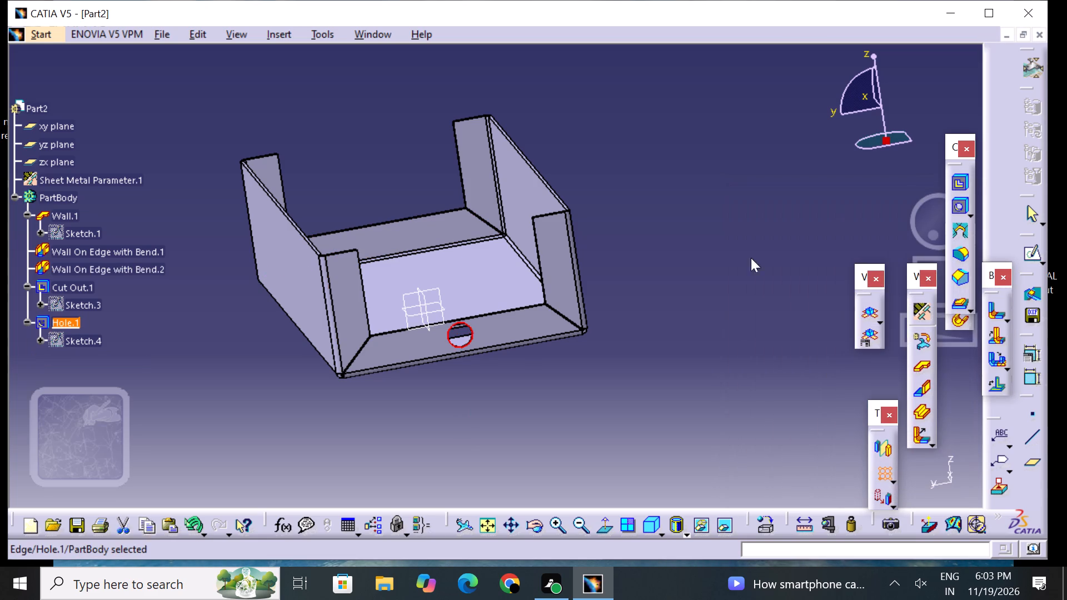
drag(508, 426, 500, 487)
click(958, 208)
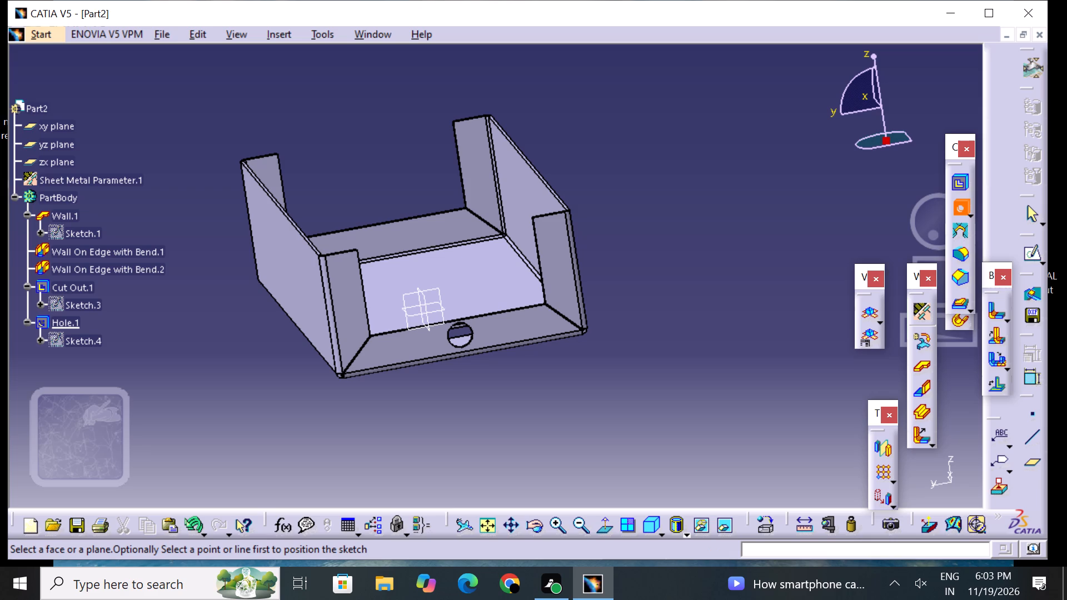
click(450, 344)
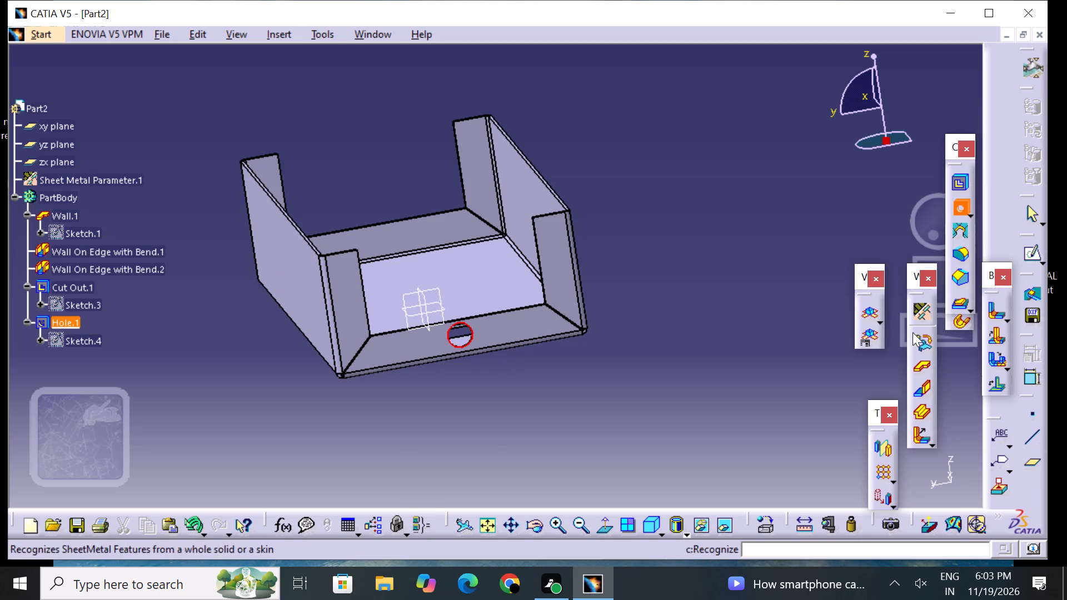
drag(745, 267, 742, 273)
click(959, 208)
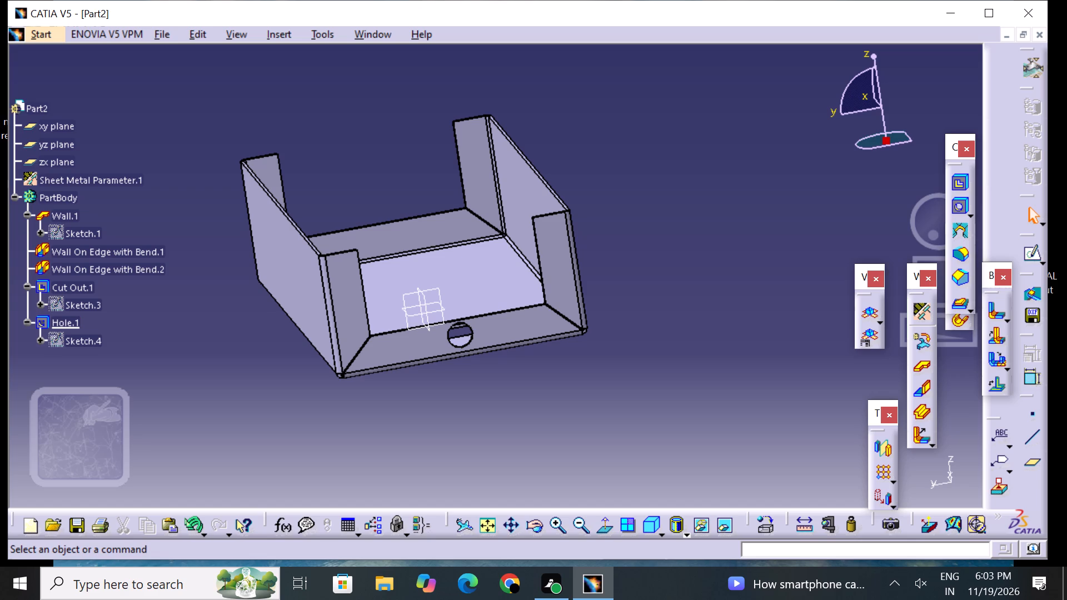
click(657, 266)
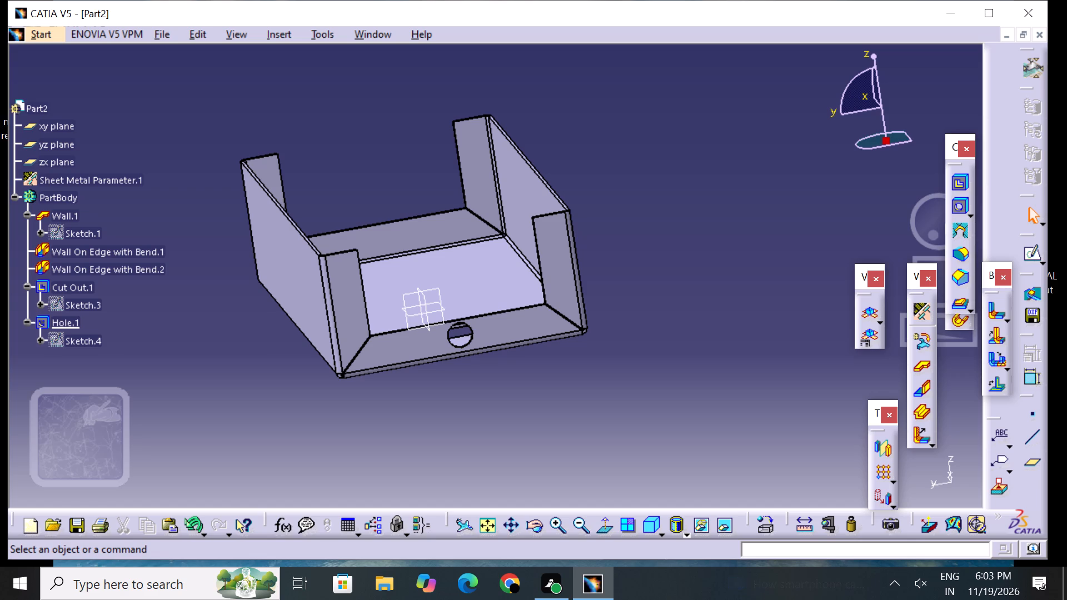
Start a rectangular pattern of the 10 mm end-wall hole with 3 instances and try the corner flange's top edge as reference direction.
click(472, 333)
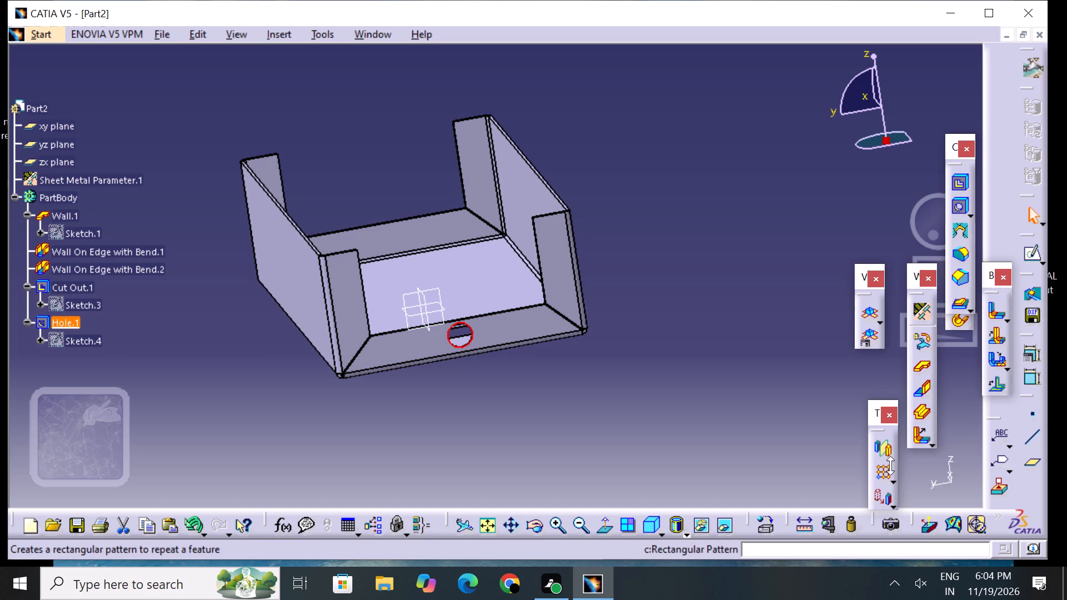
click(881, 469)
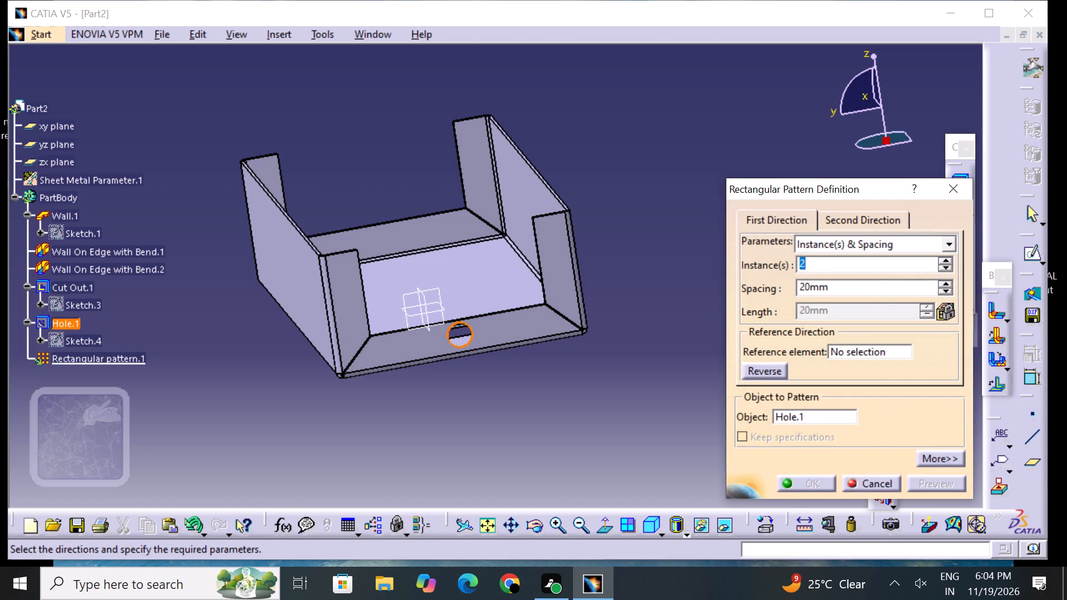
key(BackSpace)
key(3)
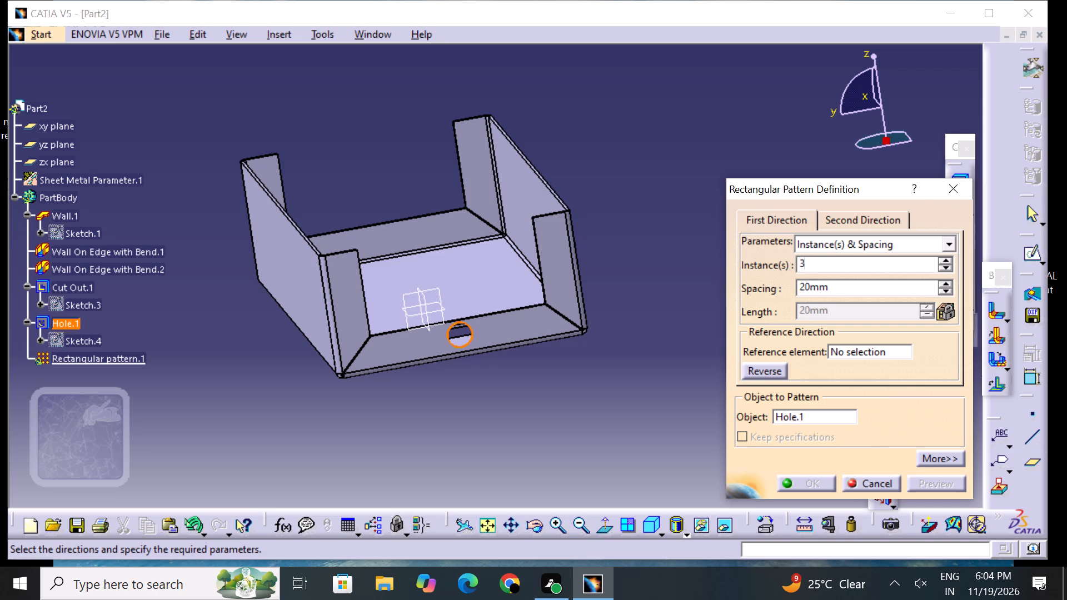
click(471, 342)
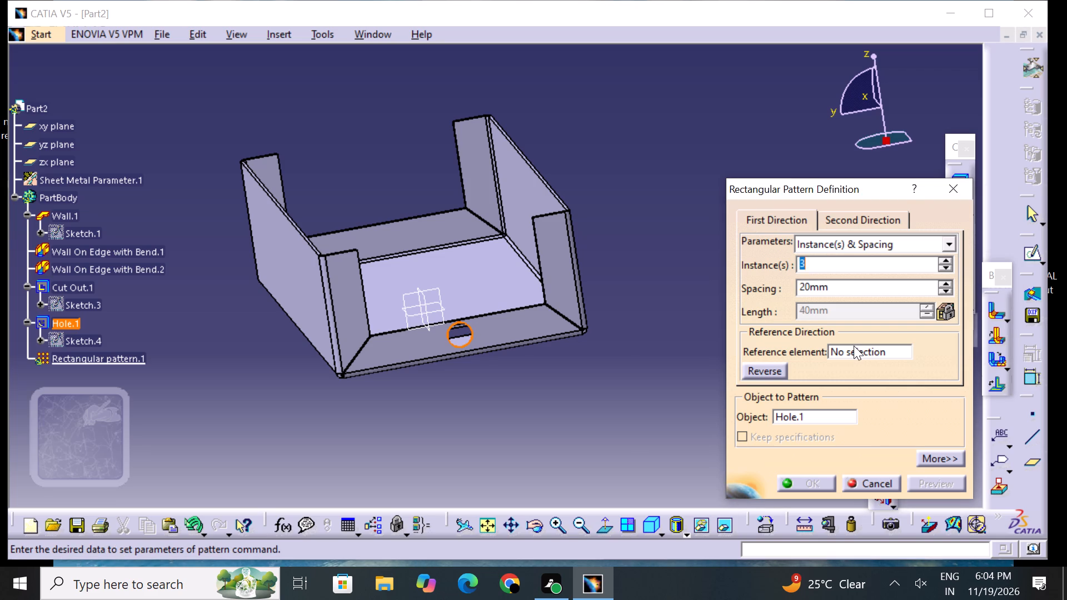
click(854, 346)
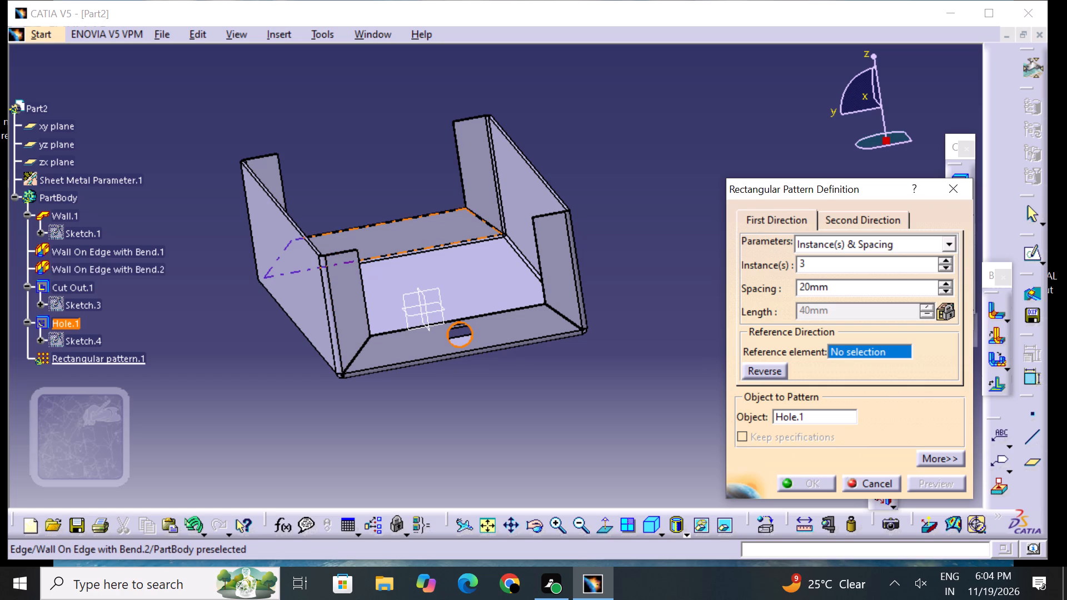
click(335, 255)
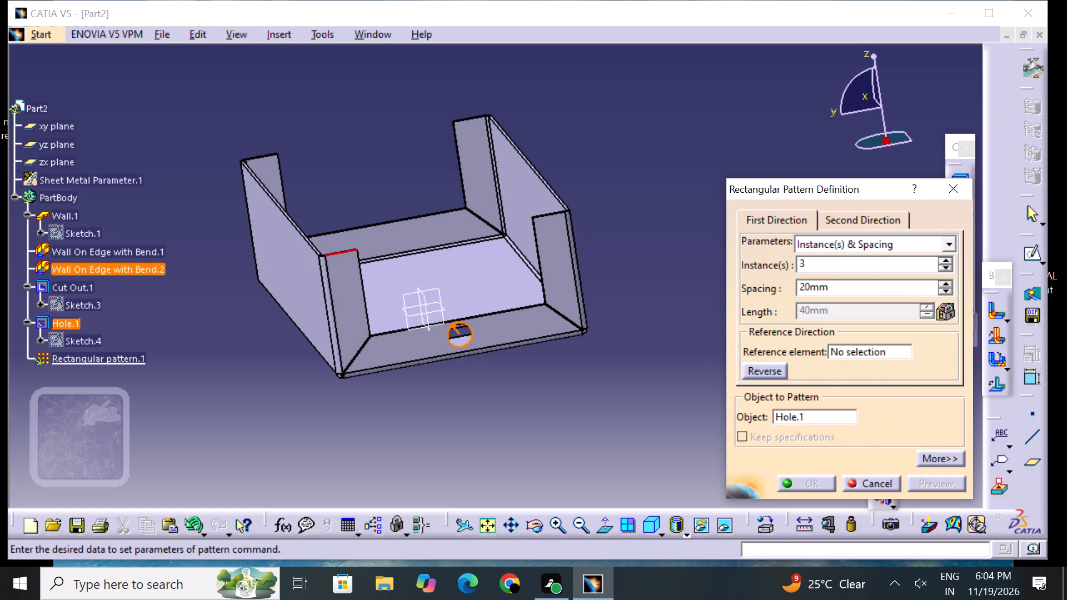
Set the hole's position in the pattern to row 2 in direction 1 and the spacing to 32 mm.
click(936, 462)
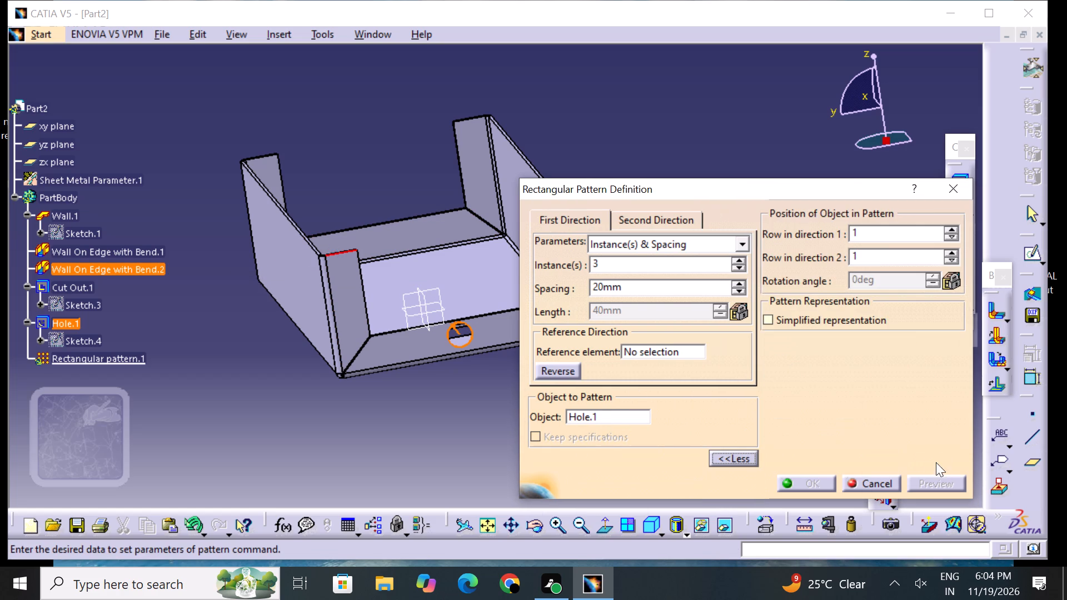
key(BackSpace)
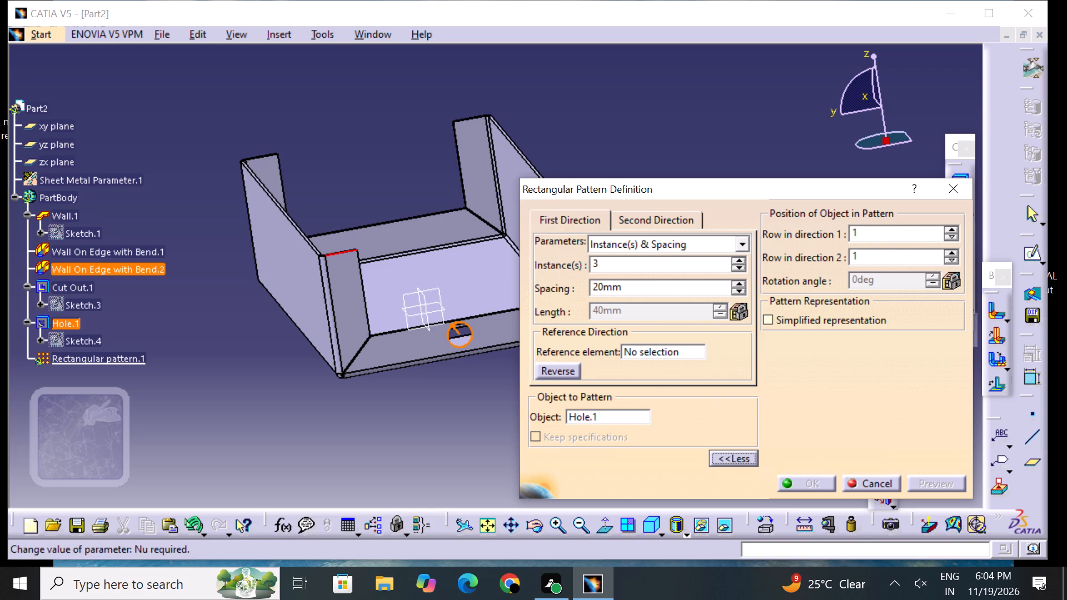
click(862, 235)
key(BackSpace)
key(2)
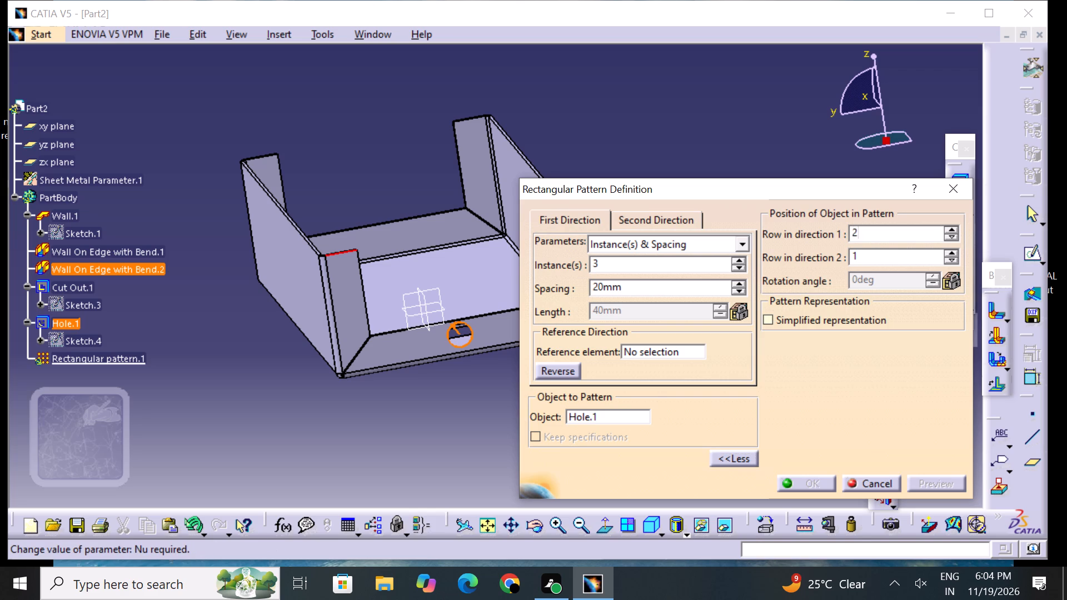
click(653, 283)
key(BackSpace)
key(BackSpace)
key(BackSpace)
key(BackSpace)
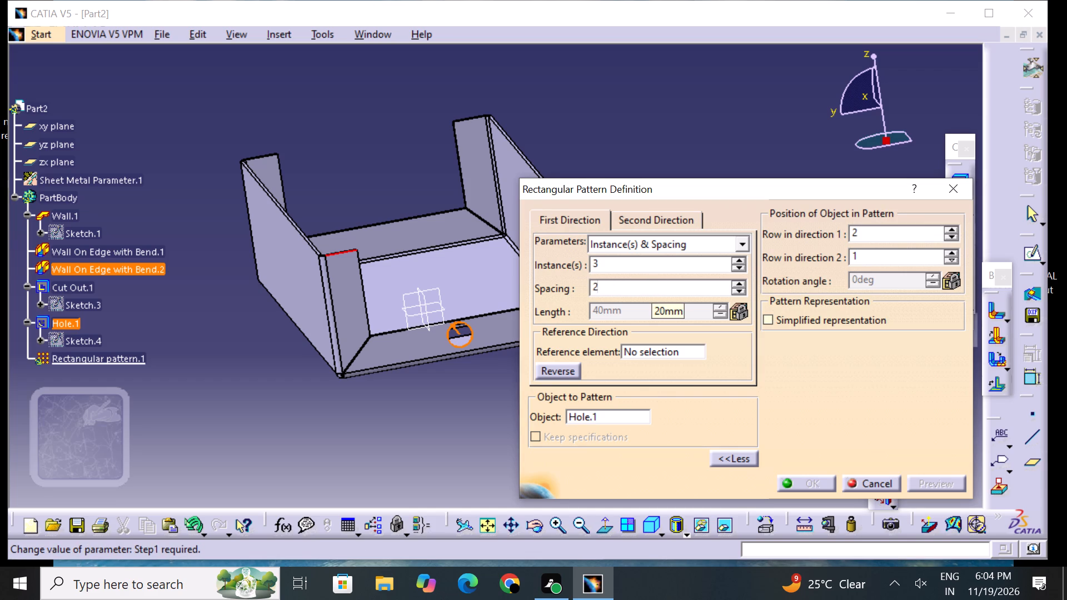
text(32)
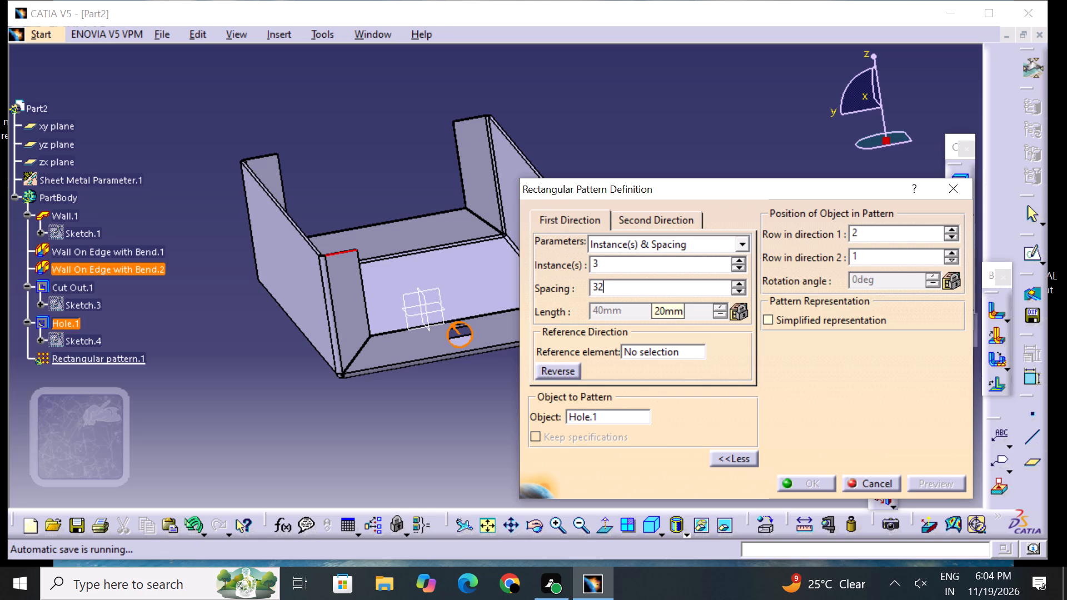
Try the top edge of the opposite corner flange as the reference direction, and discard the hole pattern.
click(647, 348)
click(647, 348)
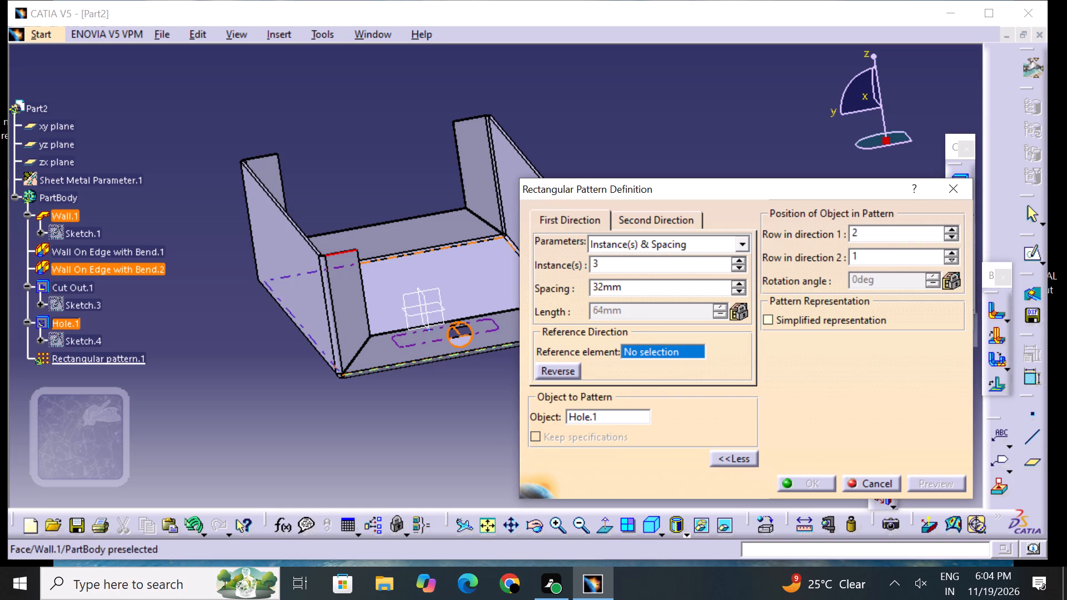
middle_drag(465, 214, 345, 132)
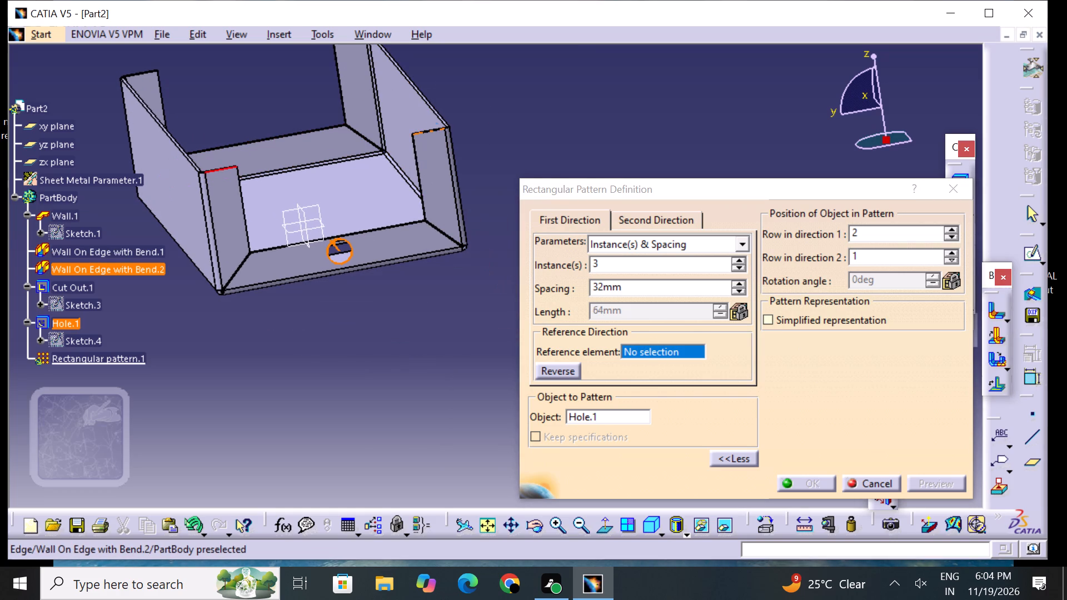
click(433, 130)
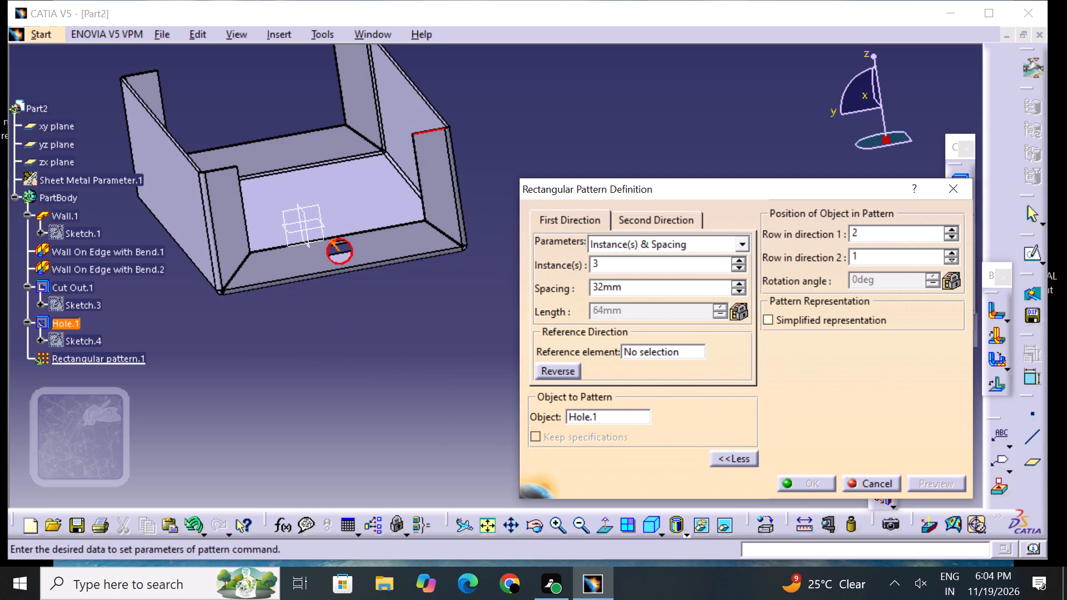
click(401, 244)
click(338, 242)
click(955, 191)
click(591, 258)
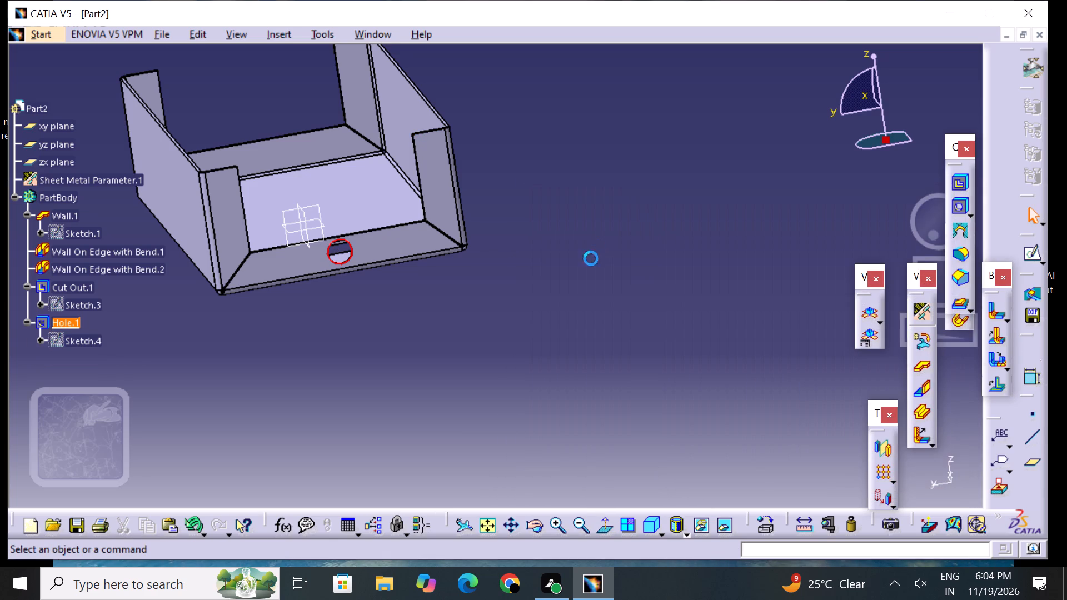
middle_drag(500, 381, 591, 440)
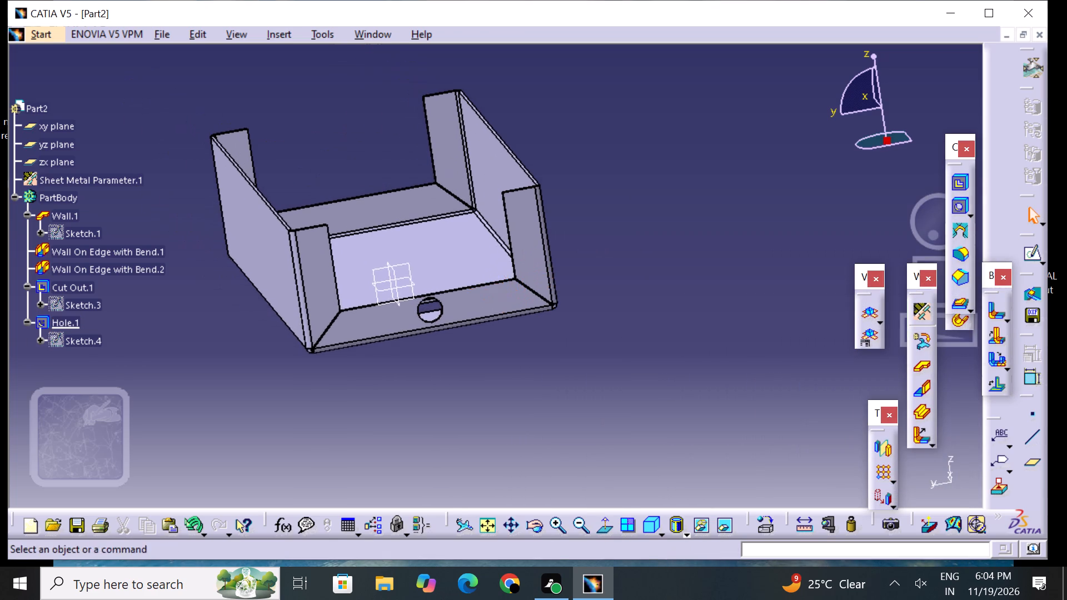
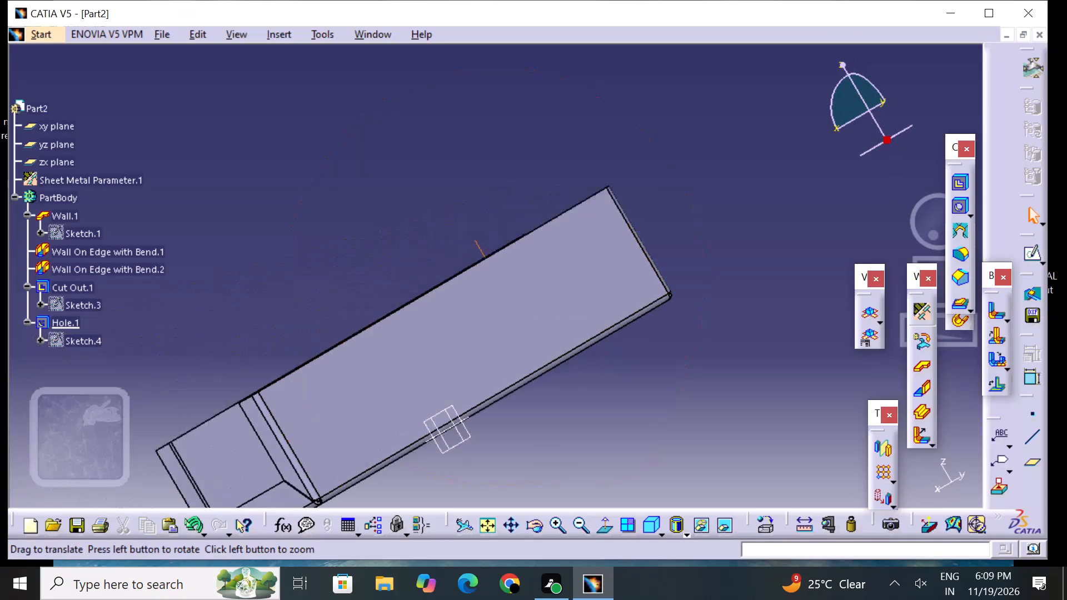
Examine the end walls, corner flanges and long side walls from several sides.
middle_drag(361, 153, 569, 133)
right_drag(419, 175, 569, 133)
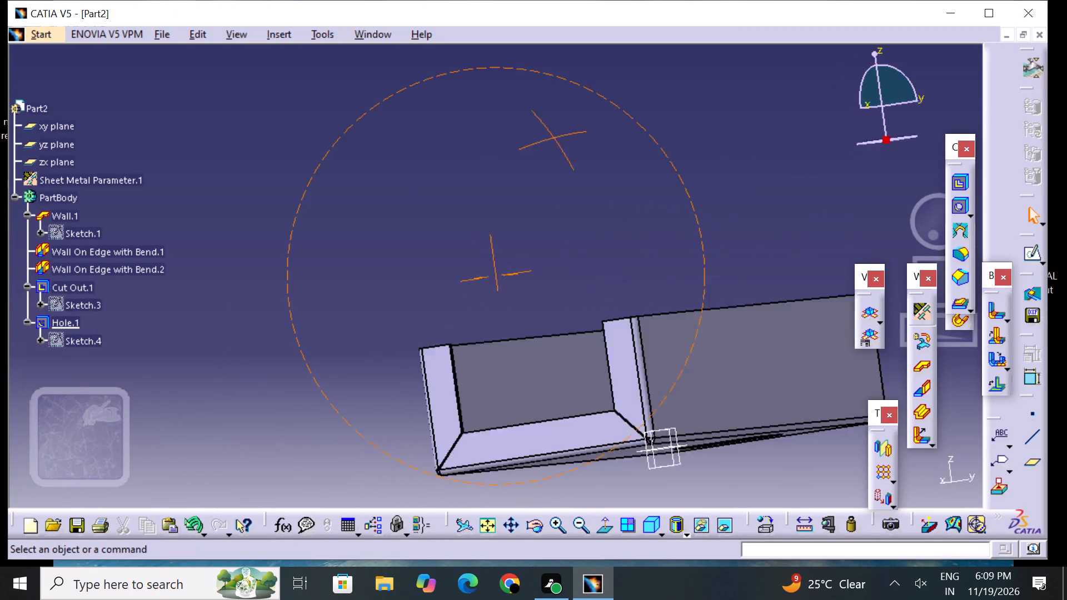
middle_drag(569, 133, 591, 128)
right_drag(569, 133, 598, 137)
middle_drag(584, 165, 461, 134)
right_drag(584, 165, 461, 134)
middle_drag(271, 119, 630, 277)
right_drag(277, 121, 630, 277)
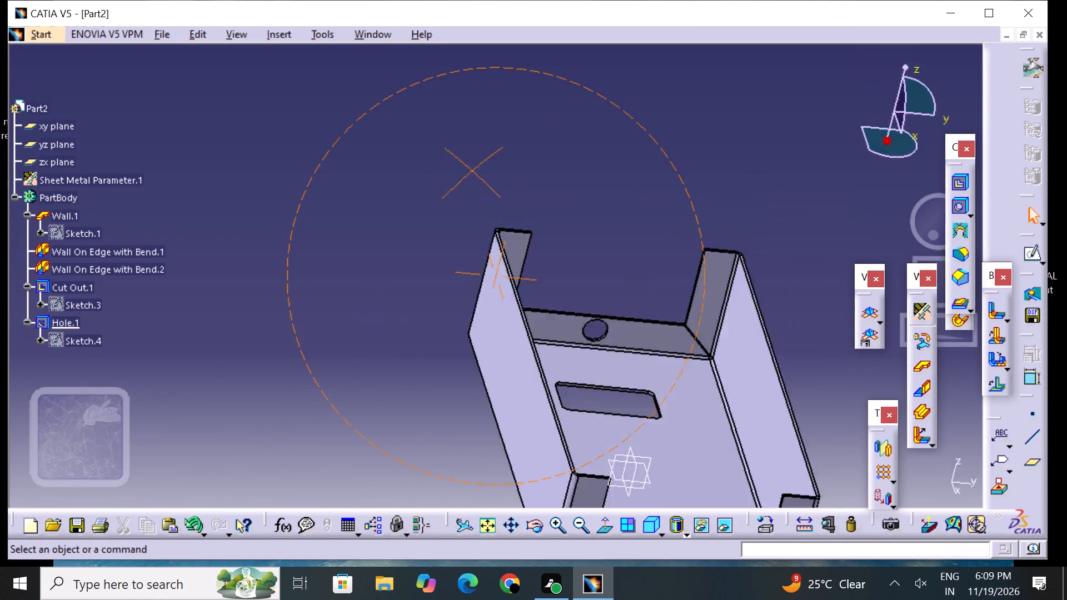
middle_drag(630, 277, 674, 302)
right_drag(630, 277, 674, 302)
middle_drag(726, 322, 651, 177)
scroll(726, 322, up, 1)
middle_drag(657, 381, 671, 271)
right_drag(658, 379, 671, 271)
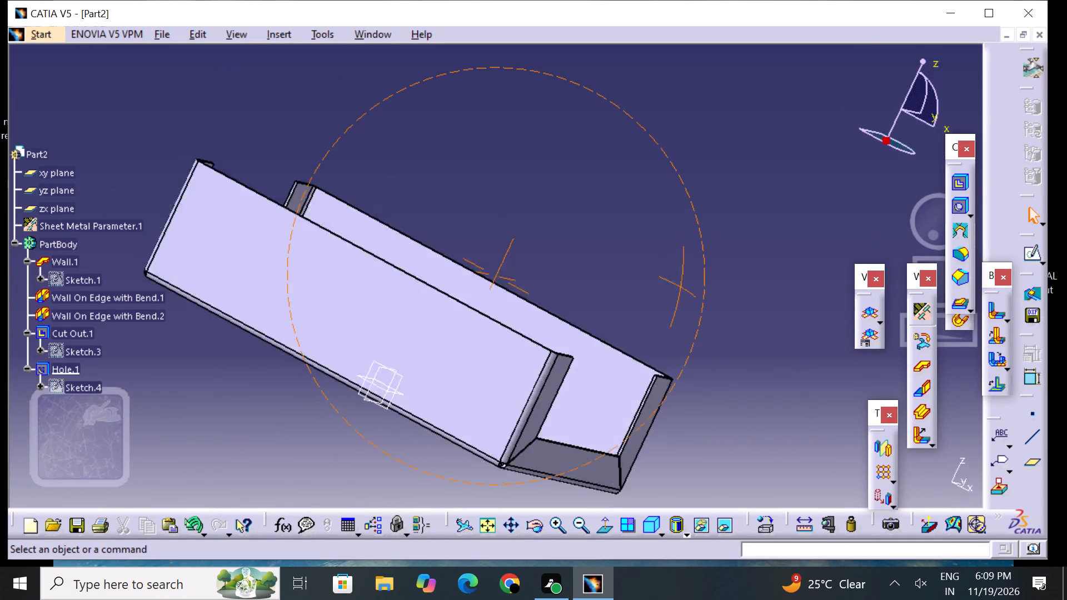
middle_drag(671, 271, 600, 208)
right_drag(671, 271, 599, 208)
middle_drag(691, 256, 660, 196)
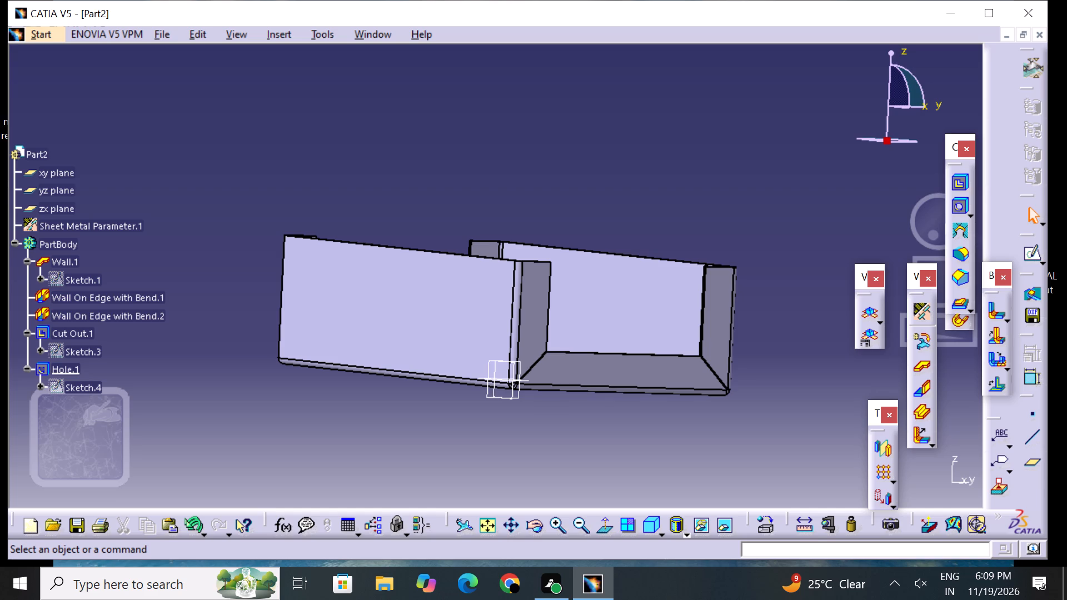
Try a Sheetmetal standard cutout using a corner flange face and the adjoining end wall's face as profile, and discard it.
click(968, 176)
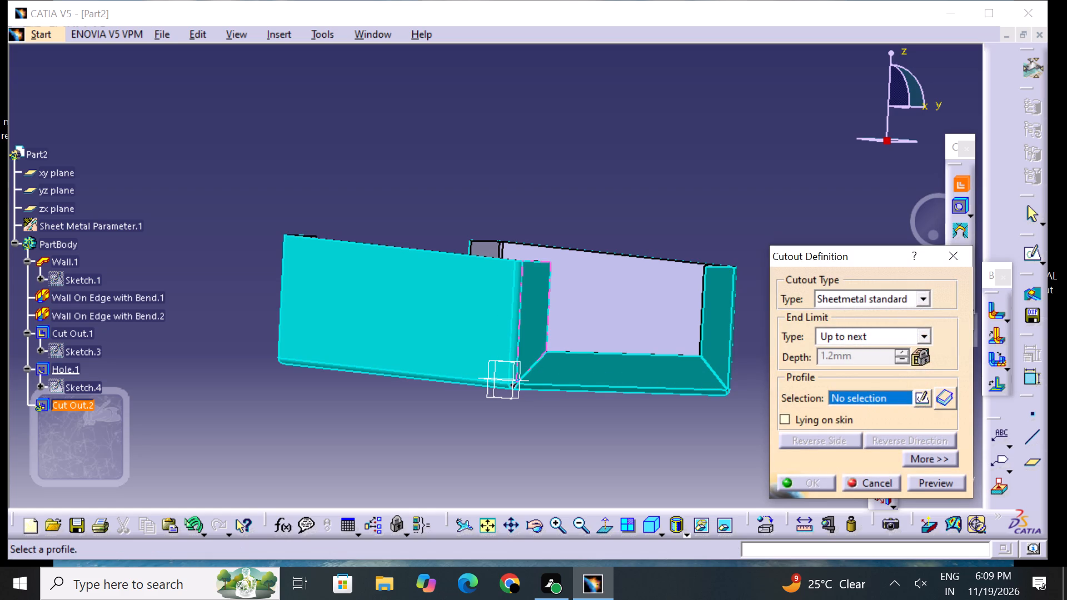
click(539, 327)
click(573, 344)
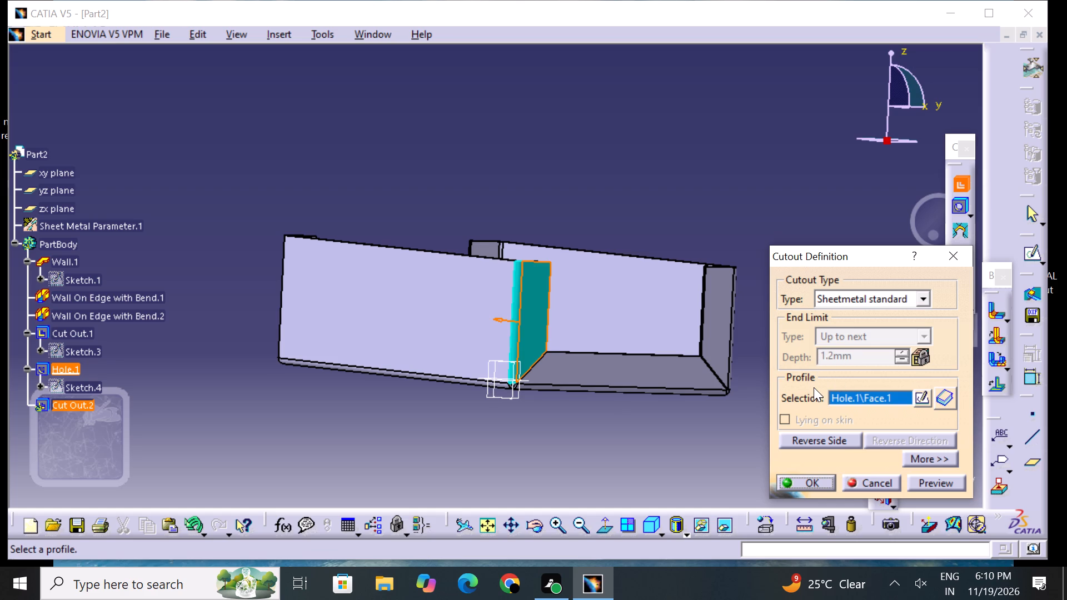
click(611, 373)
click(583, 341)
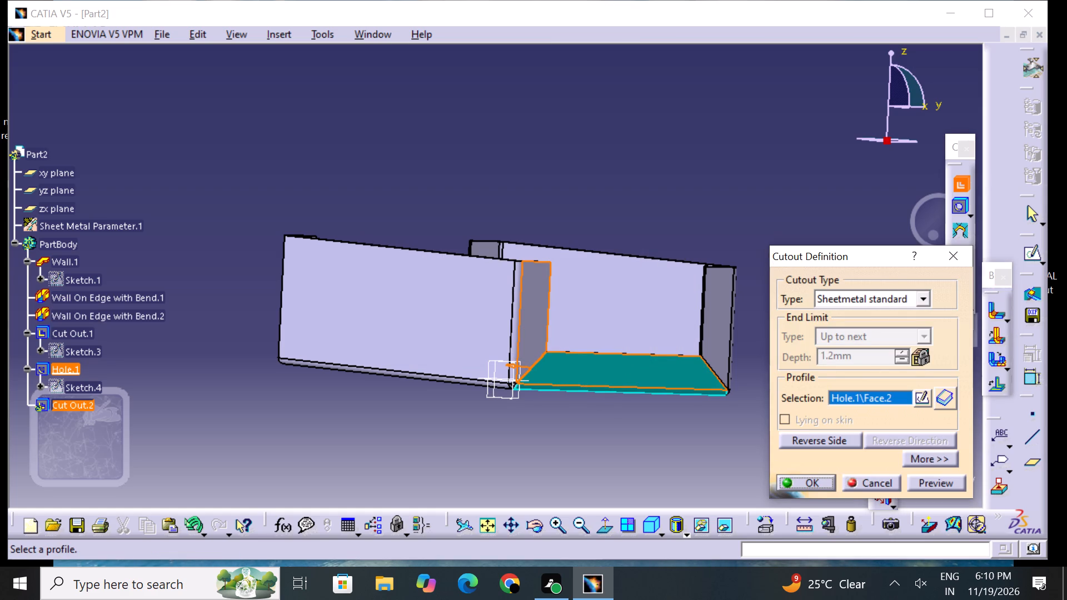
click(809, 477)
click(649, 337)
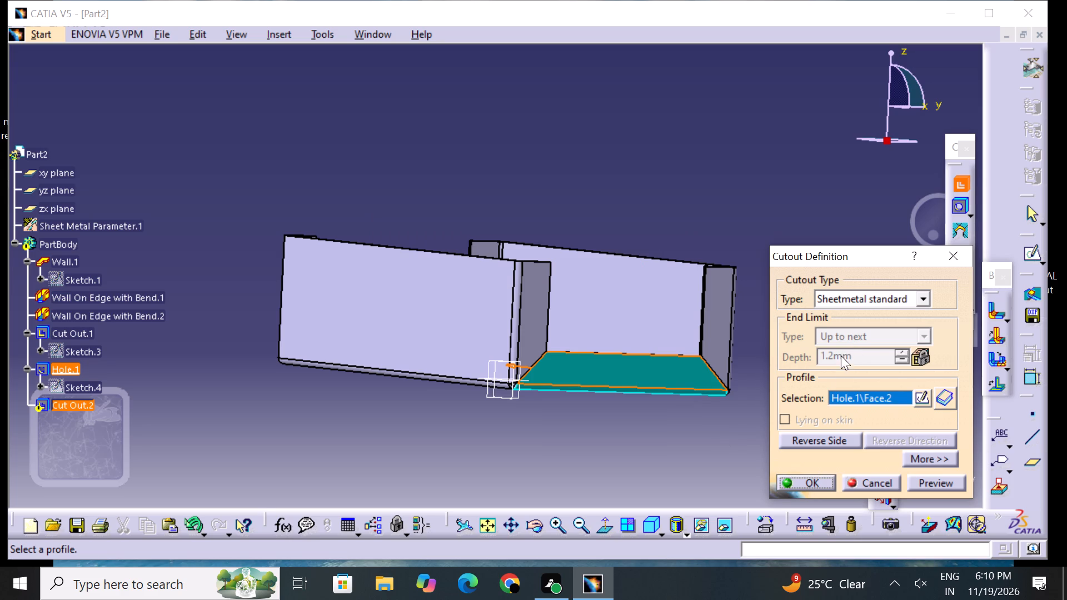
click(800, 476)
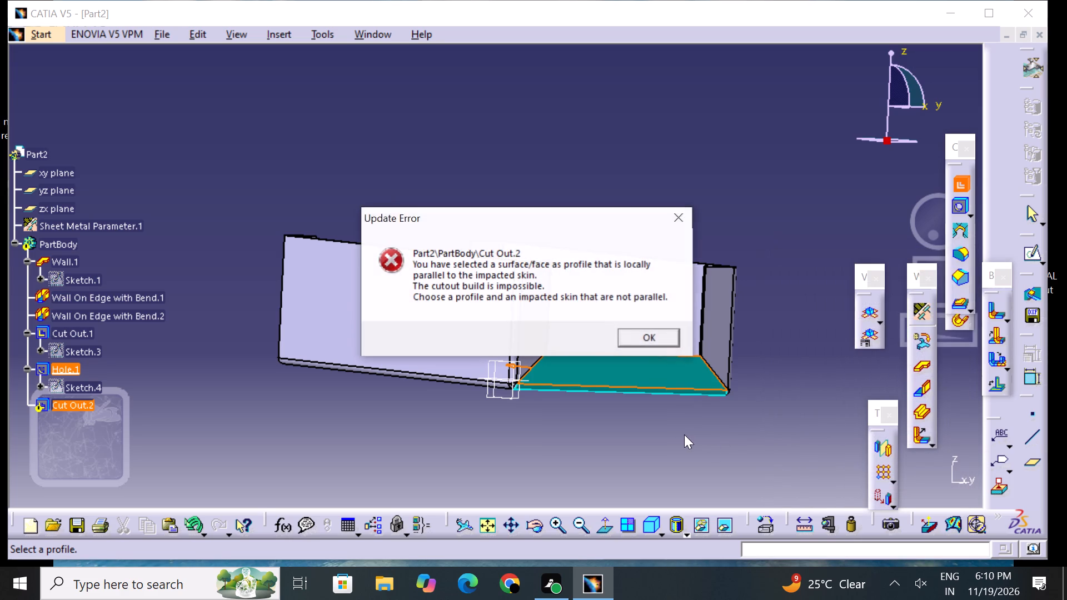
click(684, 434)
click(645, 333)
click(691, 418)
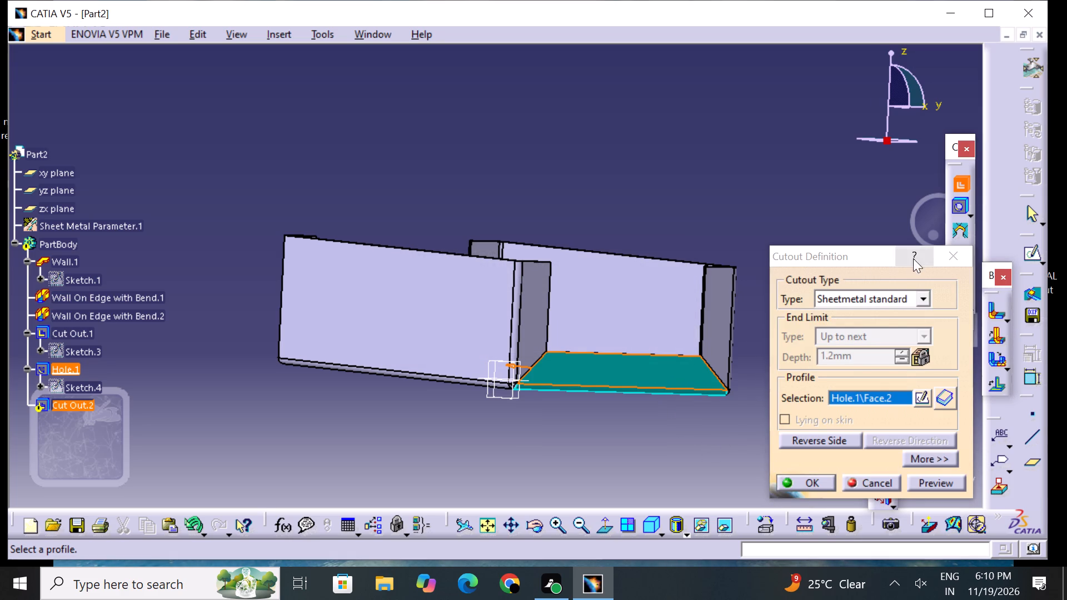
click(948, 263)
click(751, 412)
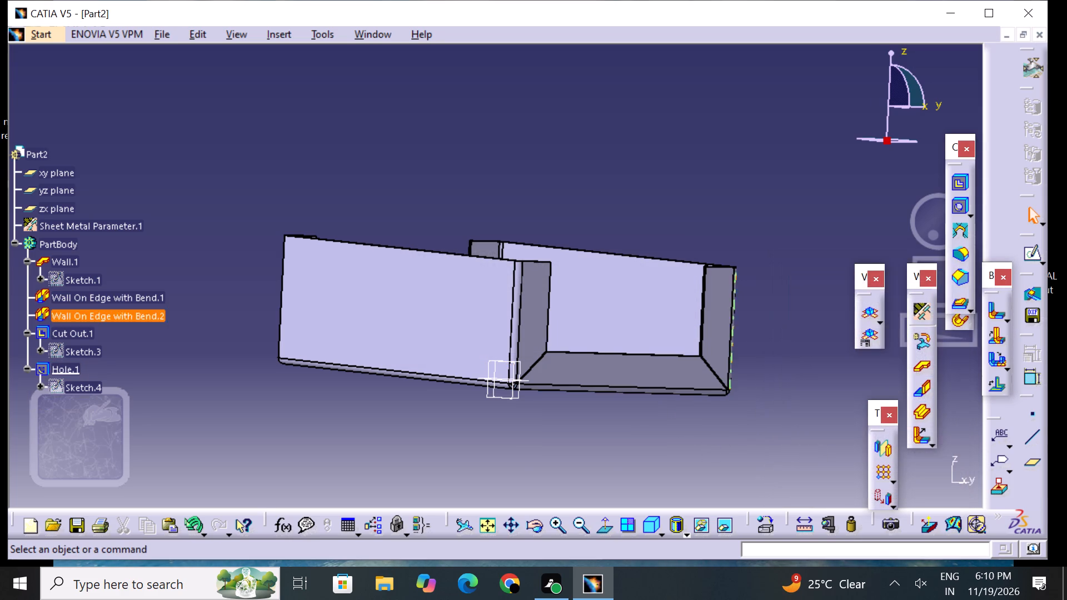
Examine the whole part from several sides, including the base, cutout and end-wall hole.
middle_drag(767, 258, 612, 303)
right_drag(766, 261, 612, 303)
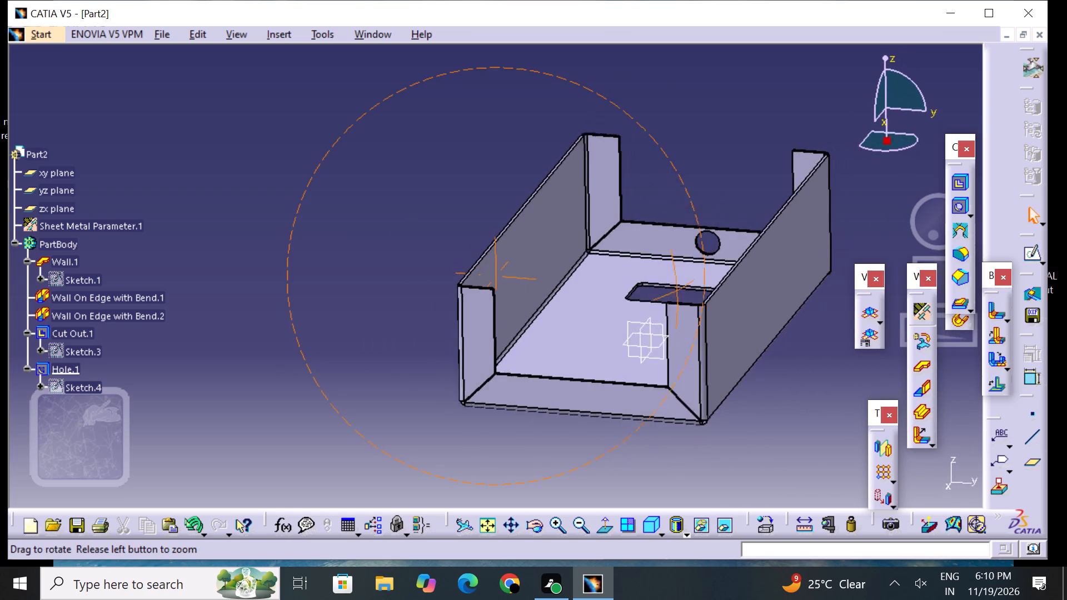
middle_drag(612, 303, 616, 297)
right_drag(612, 303, 631, 283)
middle_drag(536, 425, 737, 326)
right_drag(544, 428, 731, 312)
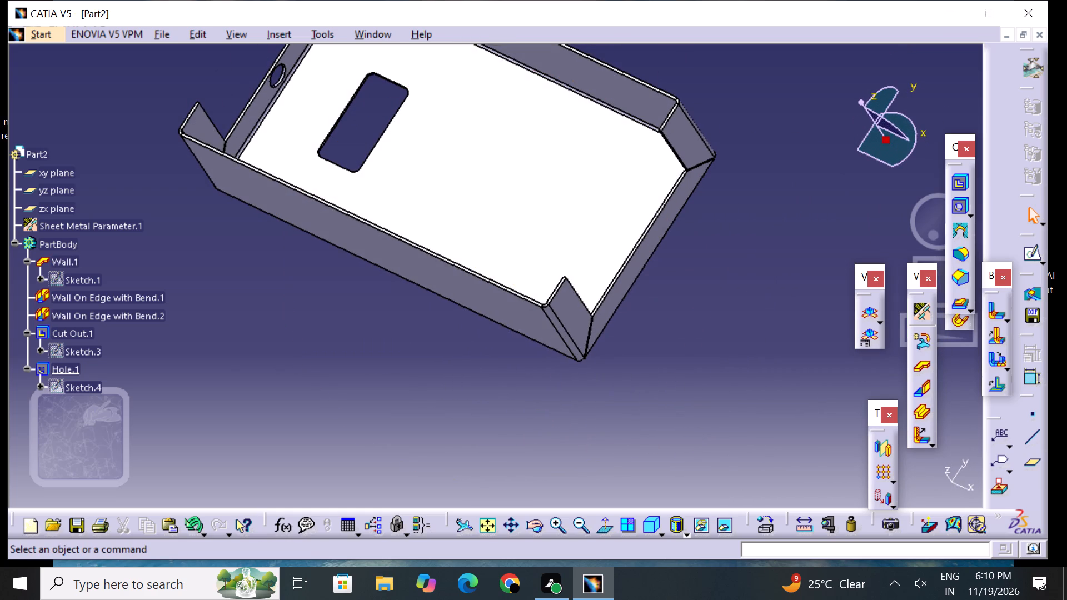
middle_drag(445, 426, 520, 277)
right_drag(445, 426, 520, 277)
middle_drag(478, 400, 519, 400)
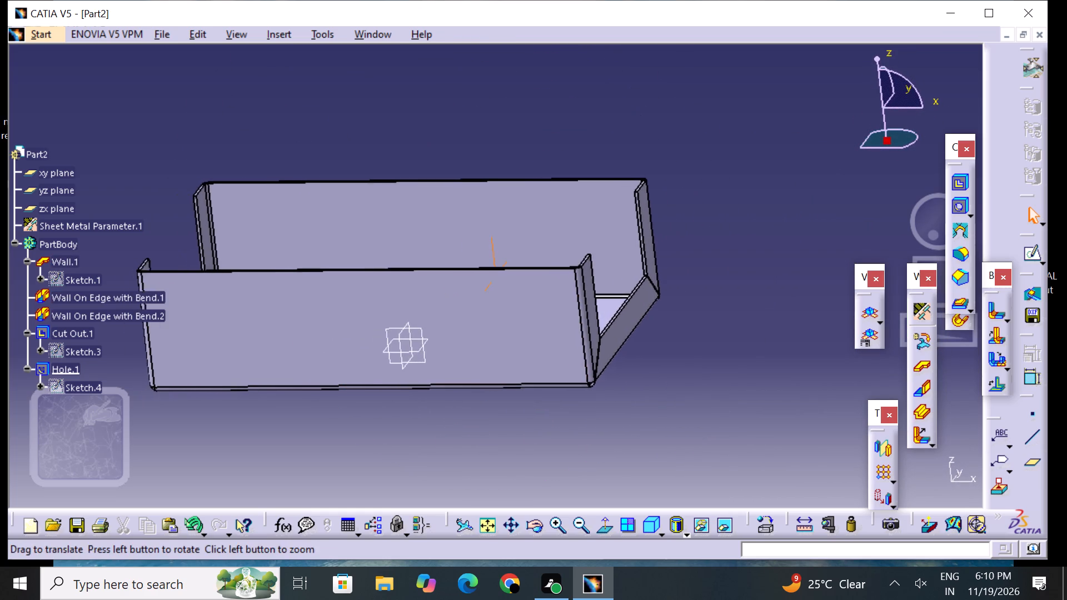
middle_drag(519, 400, 694, 353)
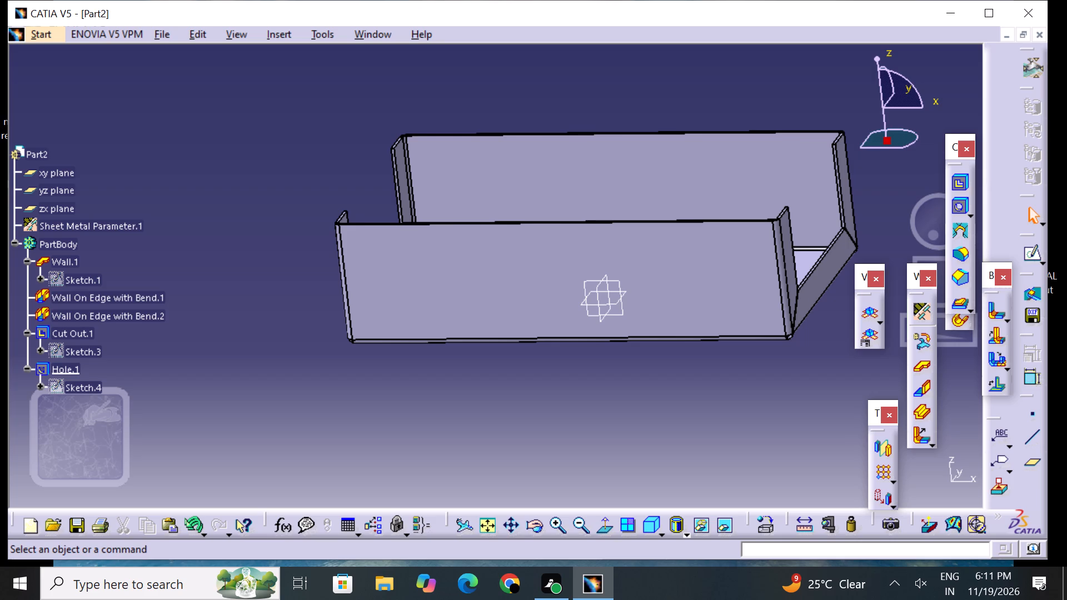
middle_drag(245, 211, 315, 251)
right_drag(313, 249, 315, 251)
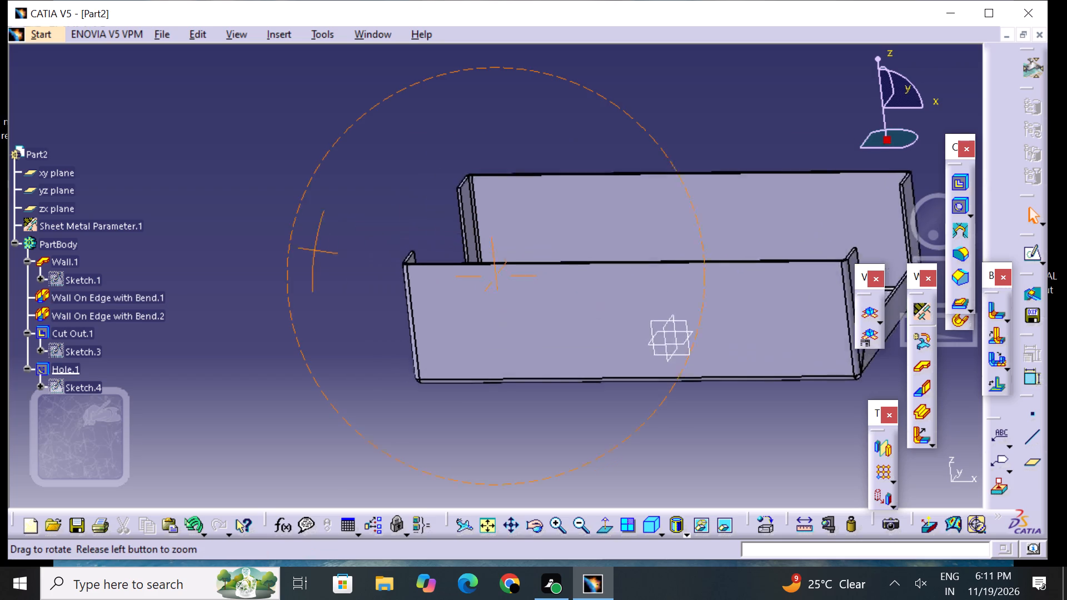
right_drag(315, 251, 486, 256)
middle_drag(315, 251, 486, 256)
middle_drag(492, 392, 531, 378)
middle_drag(555, 405, 565, 314)
right_drag(555, 405, 565, 314)
middle_drag(432, 154, 556, 308)
right_drag(432, 154, 549, 309)
middle_drag(357, 146, 476, 188)
middle_drag(268, 117, 295, 171)
right_drag(282, 142, 295, 171)
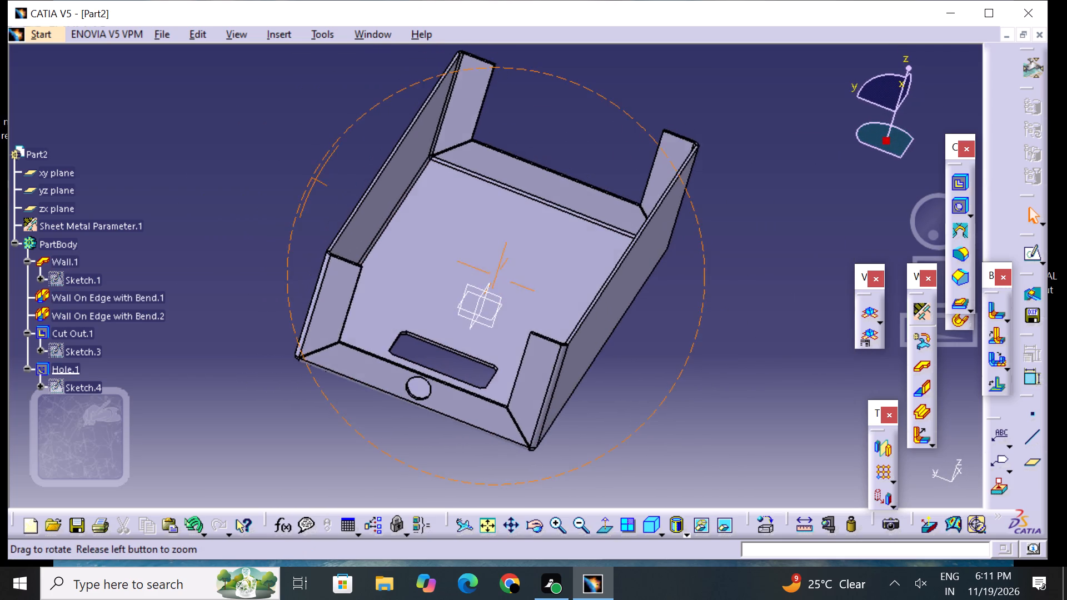
middle_drag(295, 171, 295, 174)
right_drag(295, 171, 295, 174)
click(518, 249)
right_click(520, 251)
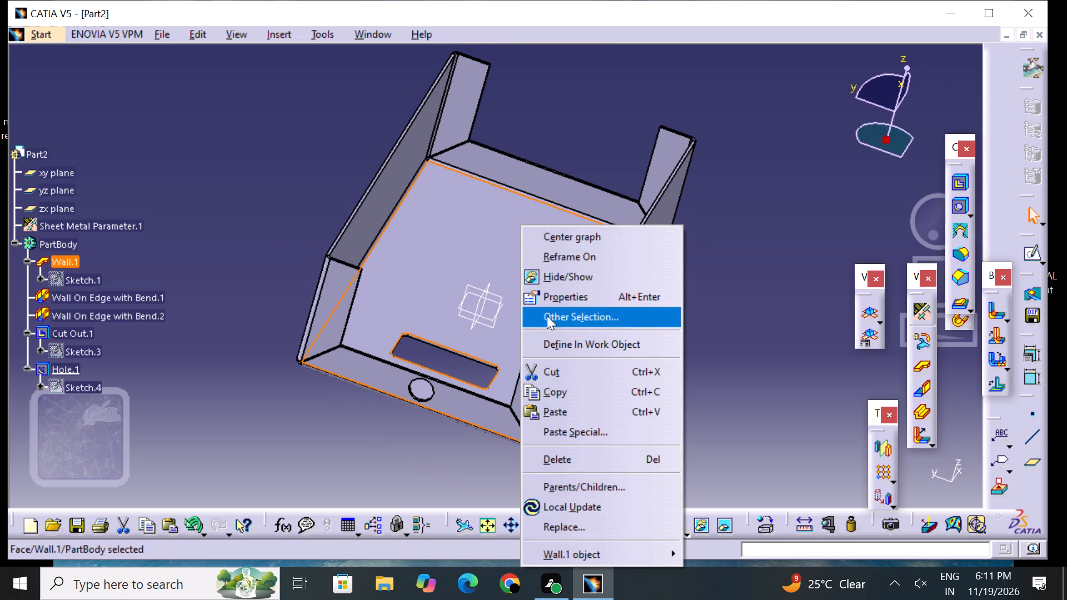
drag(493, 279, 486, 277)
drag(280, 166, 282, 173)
Set the fill color of the long side walls, Wall On Edge with Bend.1, to medium blue.
click(129, 299)
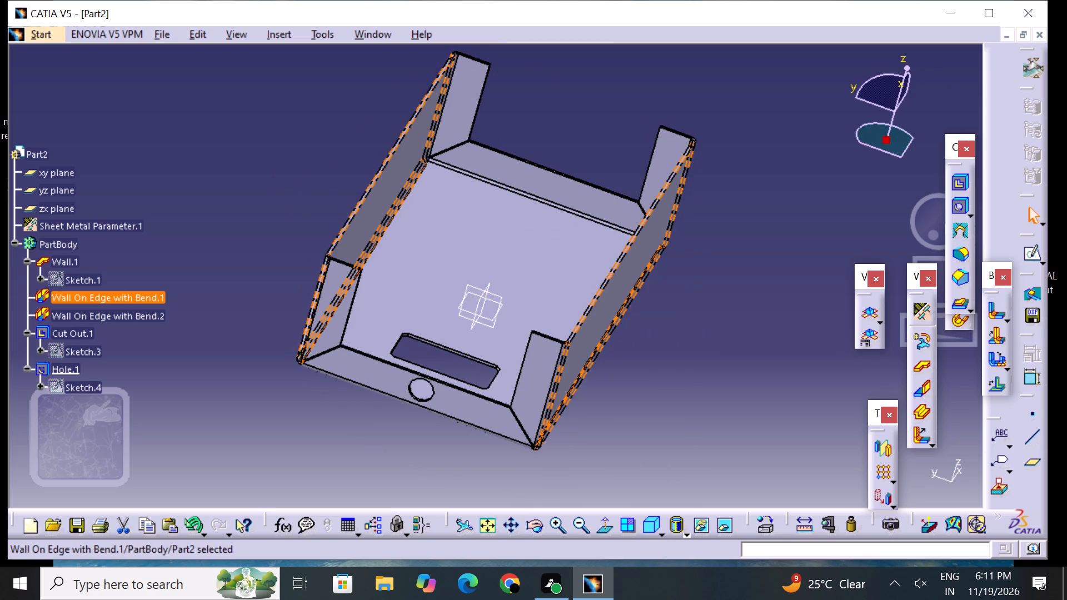
right_click(129, 301)
click(187, 301)
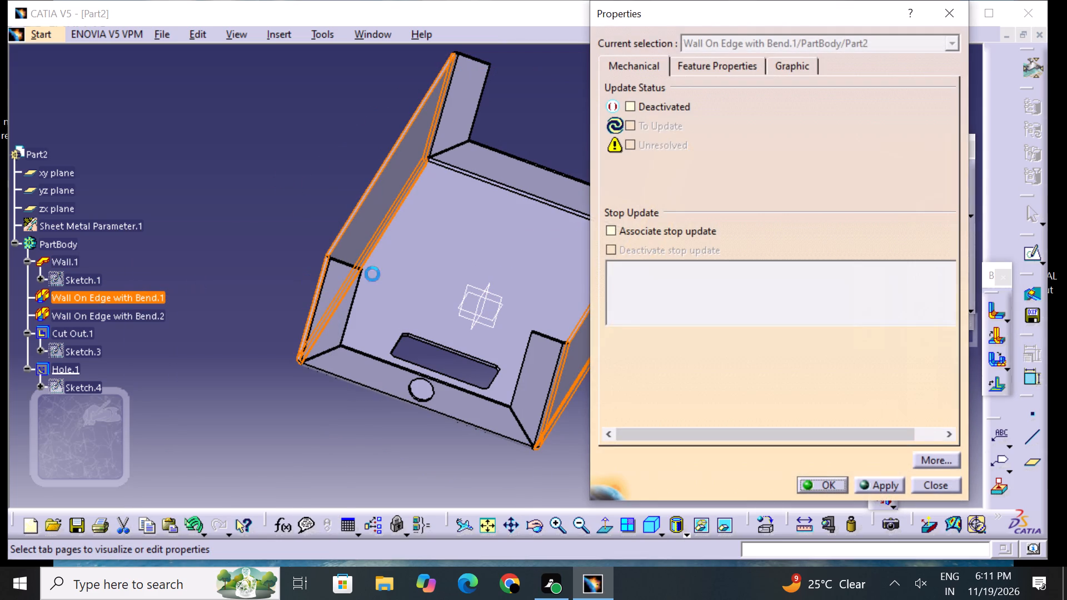
click(792, 68)
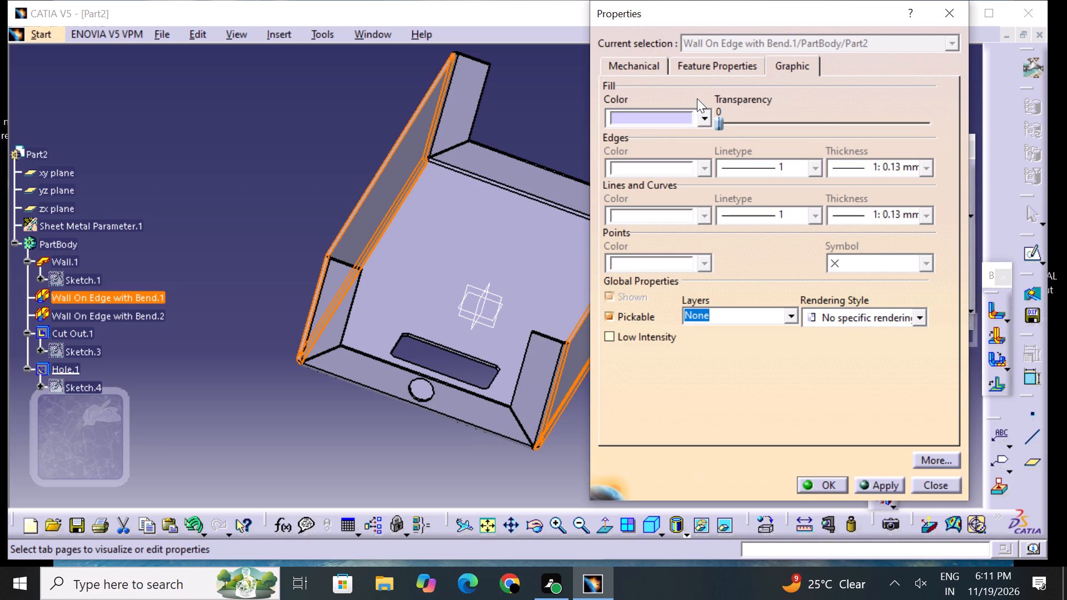
click(652, 117)
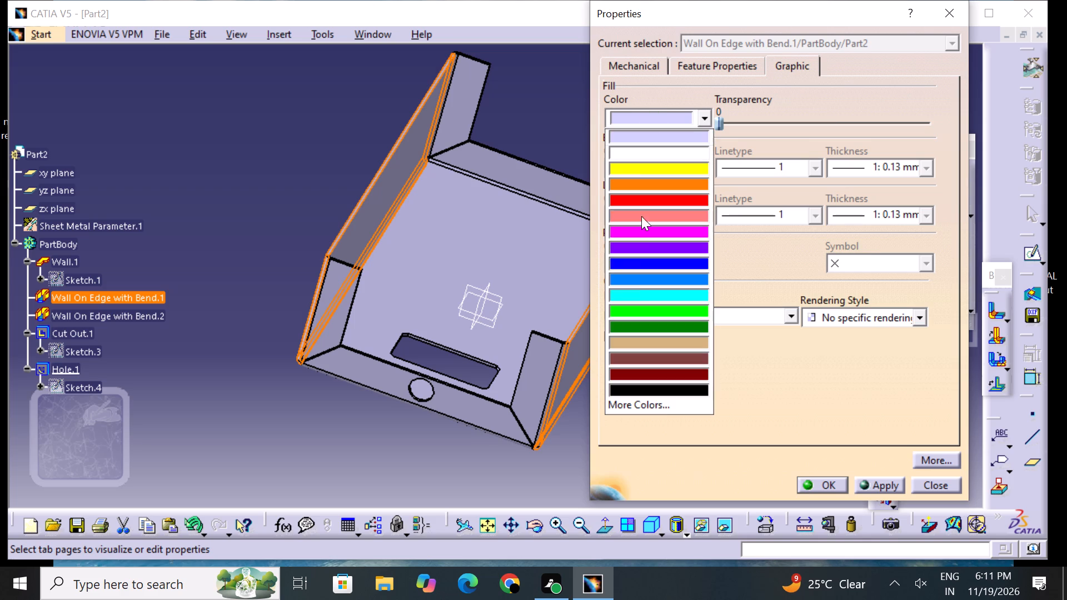
click(650, 276)
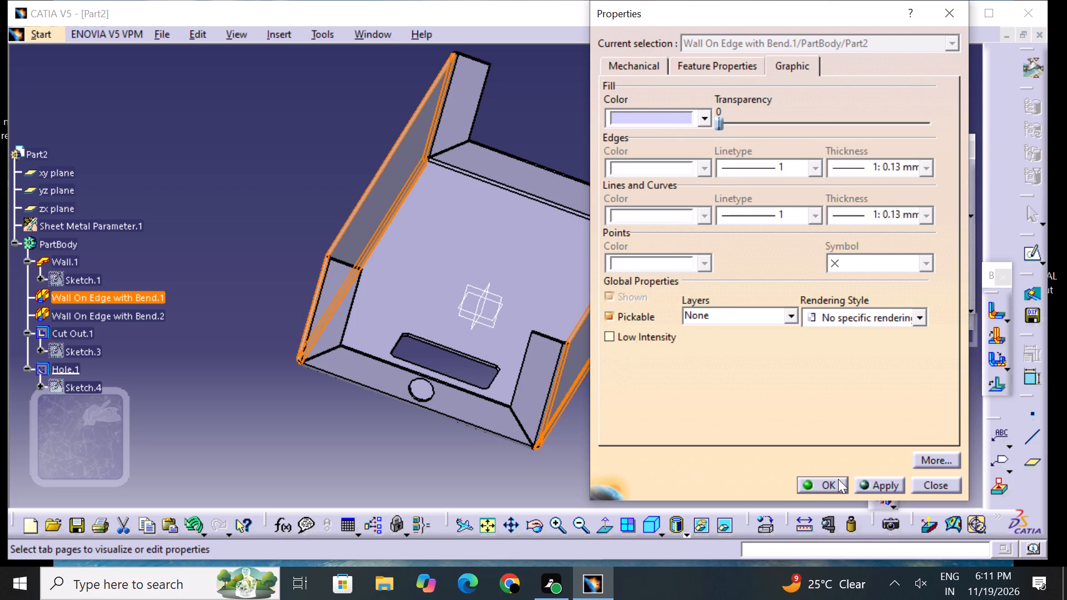
click(838, 478)
click(679, 424)
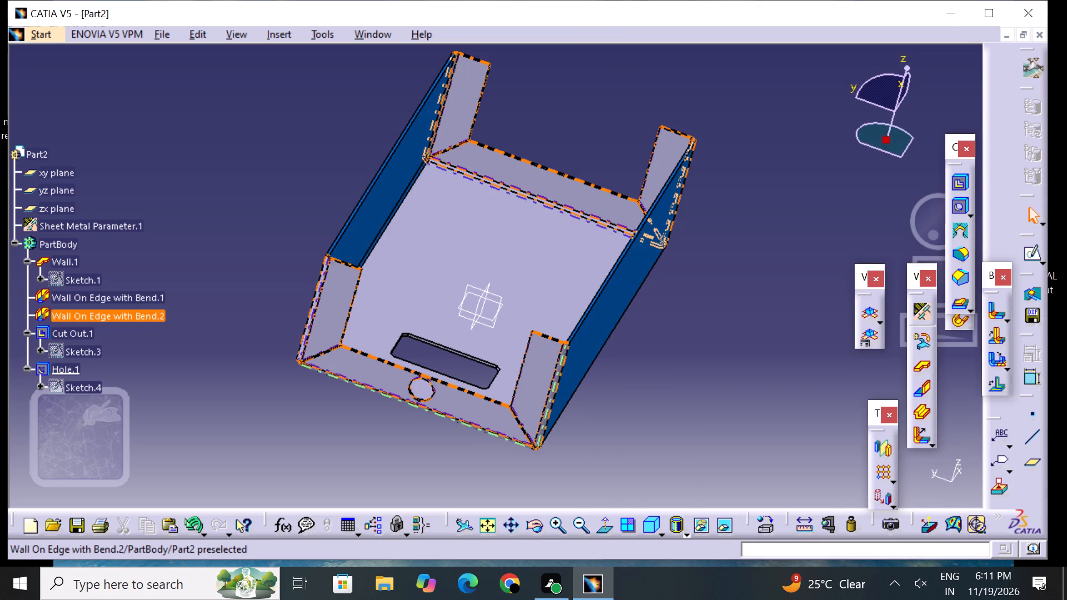
Set the fill color of the end walls and corner flanges, Wall On Edge with Bend.2, to the same medium blue.
click(114, 313)
right_click(115, 314)
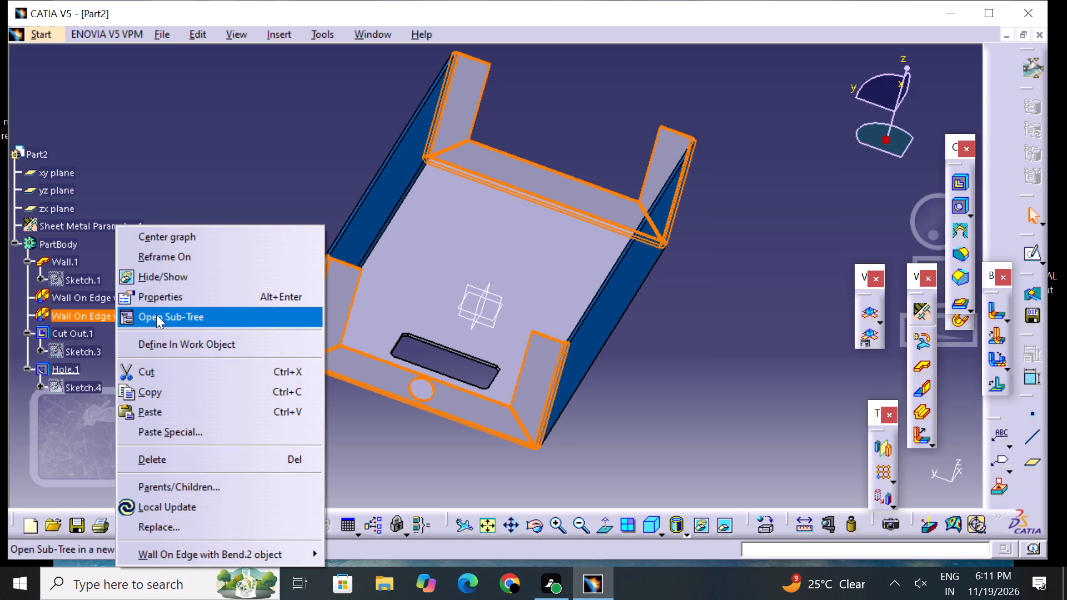
click(230, 297)
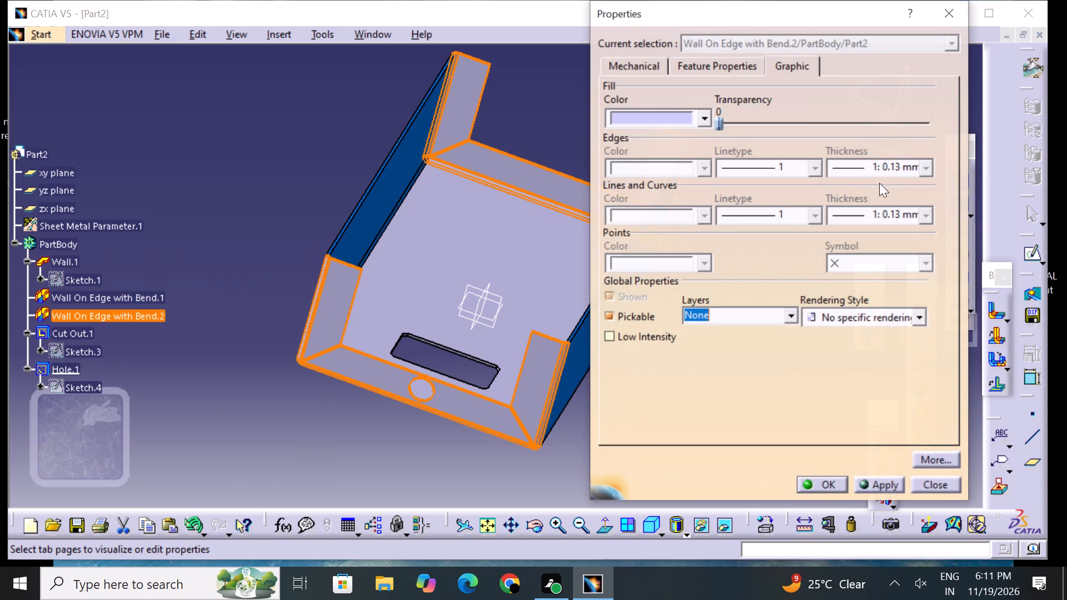
click(689, 118)
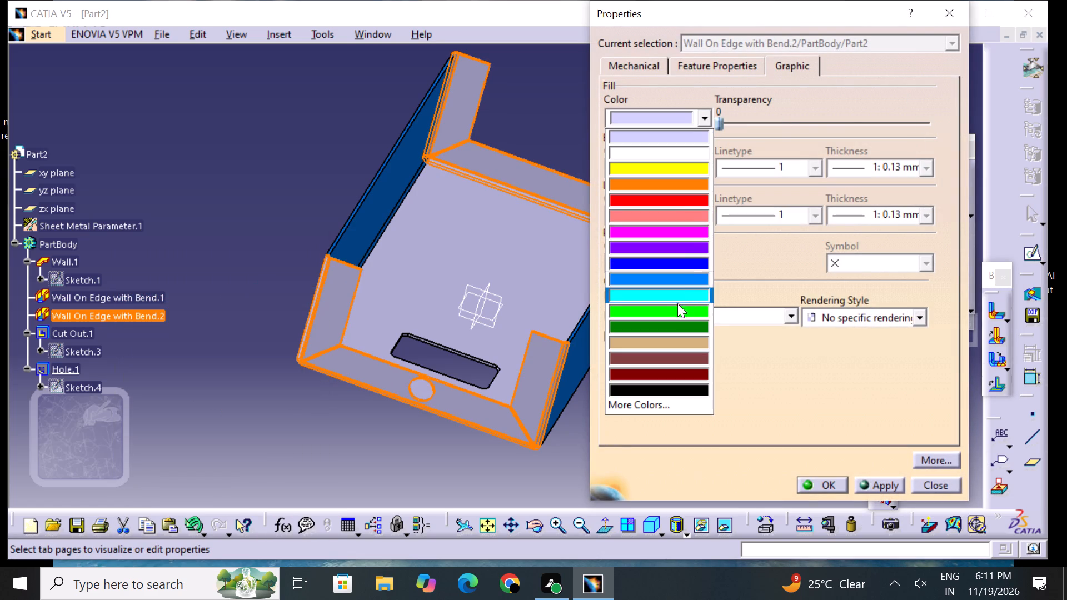
click(671, 280)
click(824, 484)
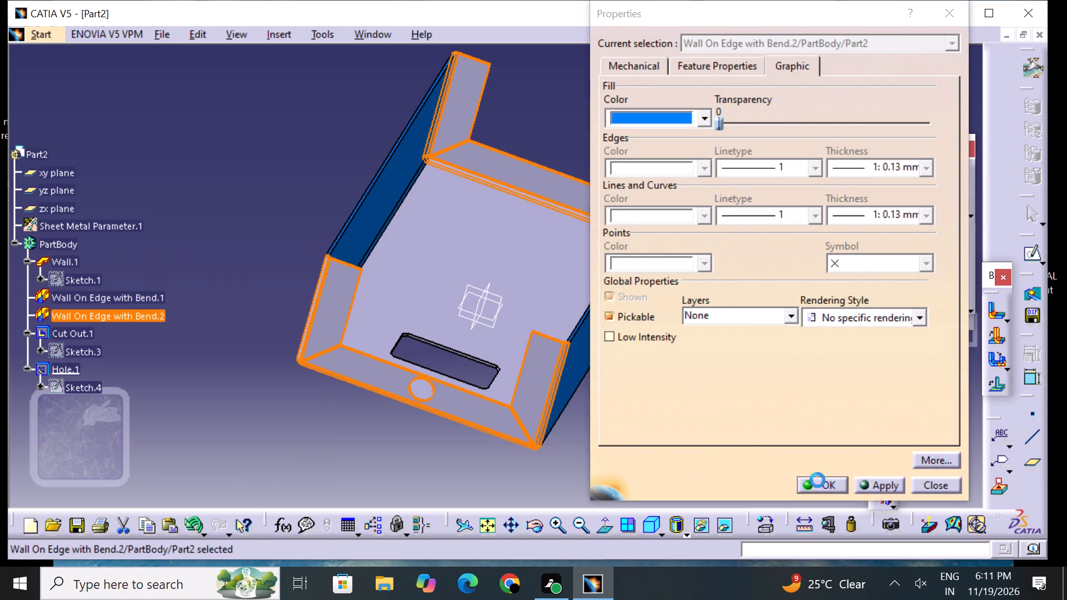
click(732, 466)
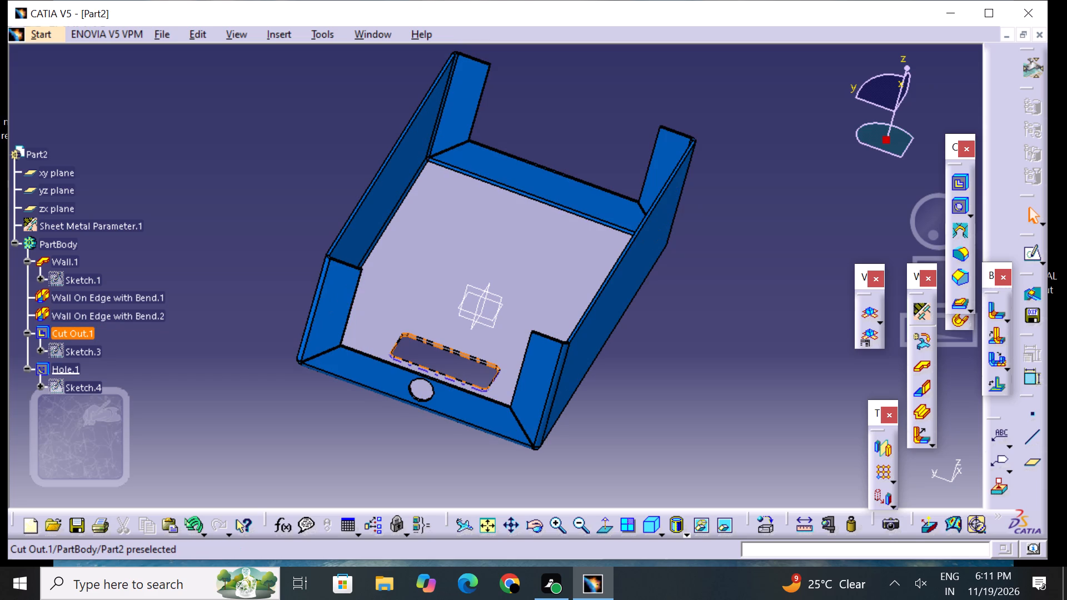
Set the fill color of the base cutout, Cut Out.1, to medium blue.
click(79, 335)
right_click(79, 334)
click(157, 296)
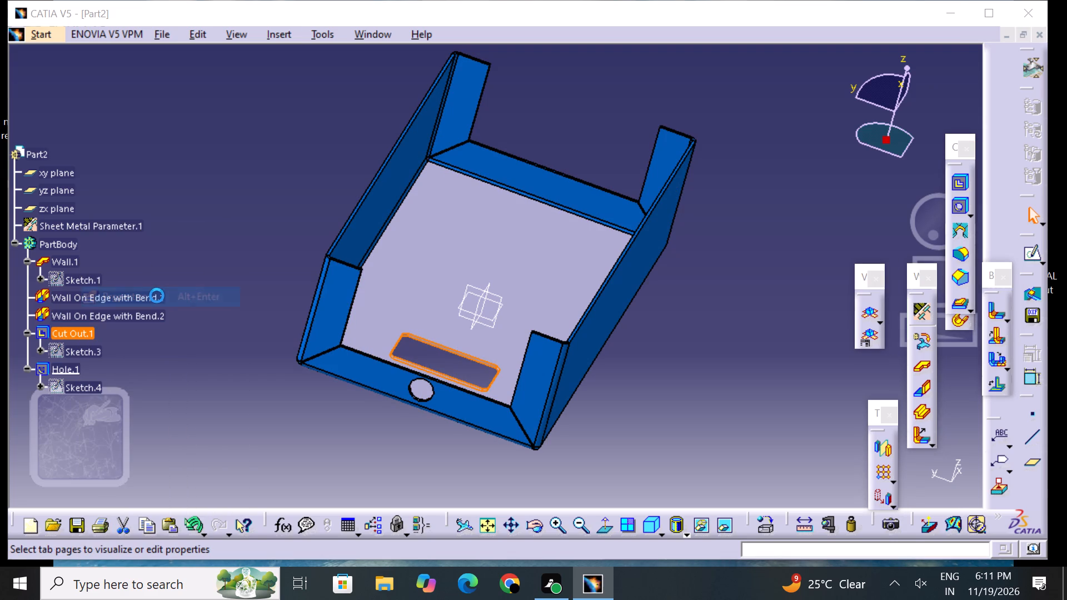
click(666, 118)
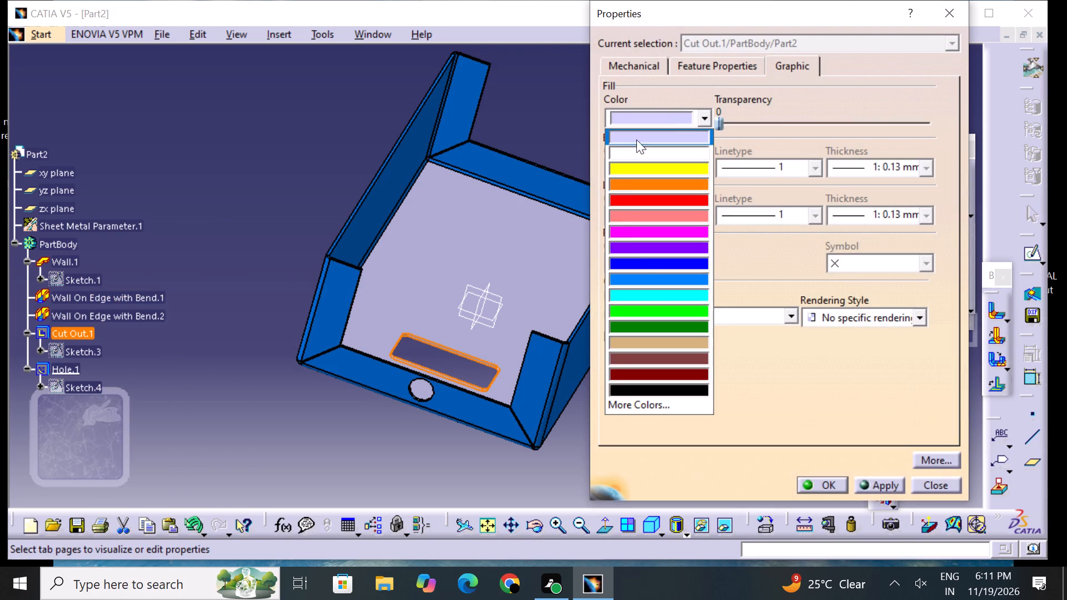
click(664, 283)
click(822, 484)
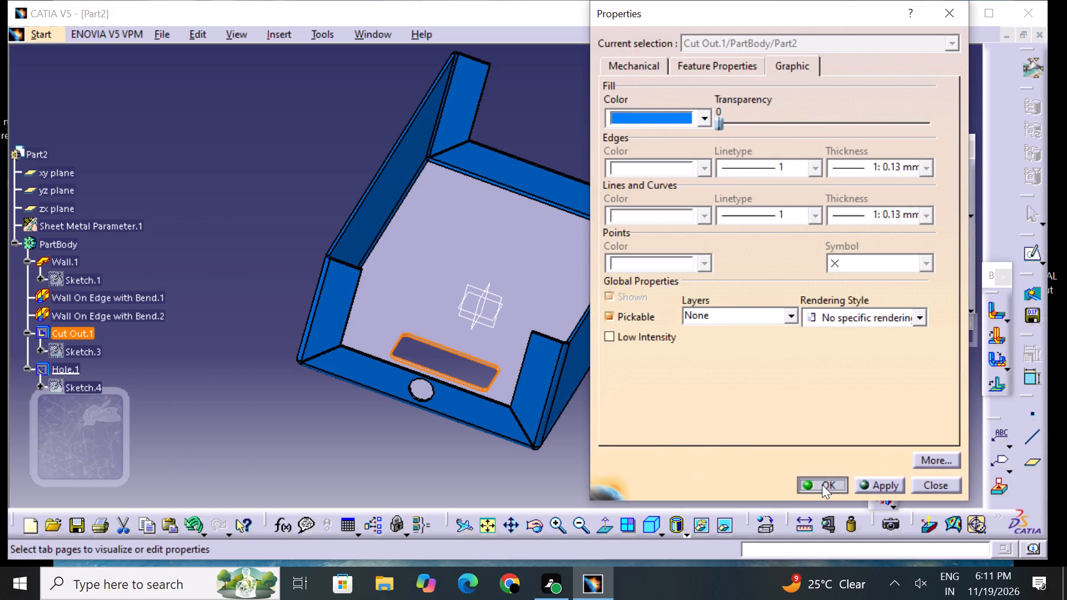
click(677, 488)
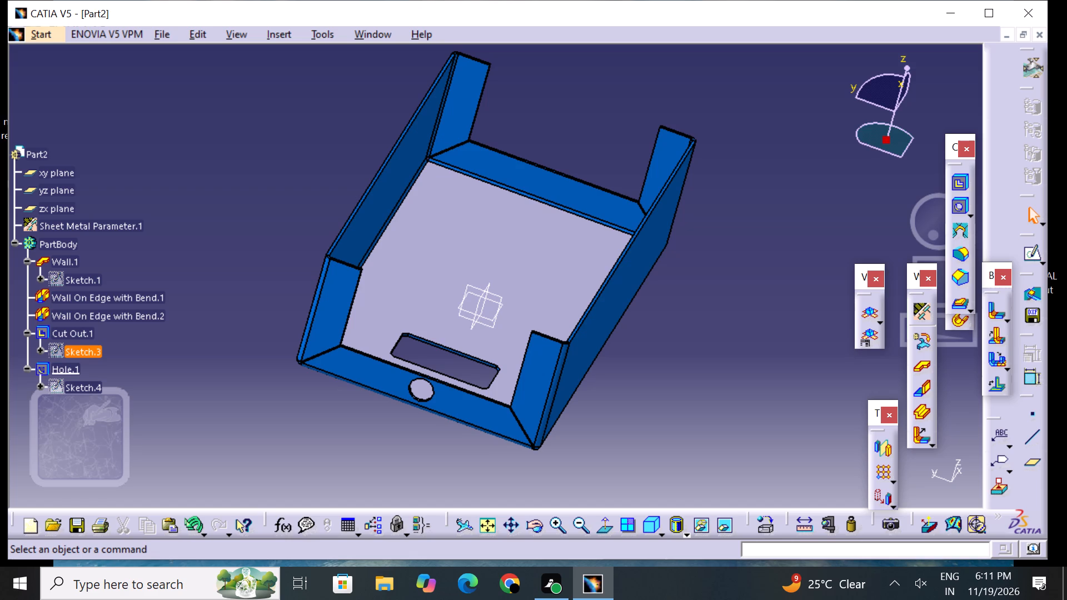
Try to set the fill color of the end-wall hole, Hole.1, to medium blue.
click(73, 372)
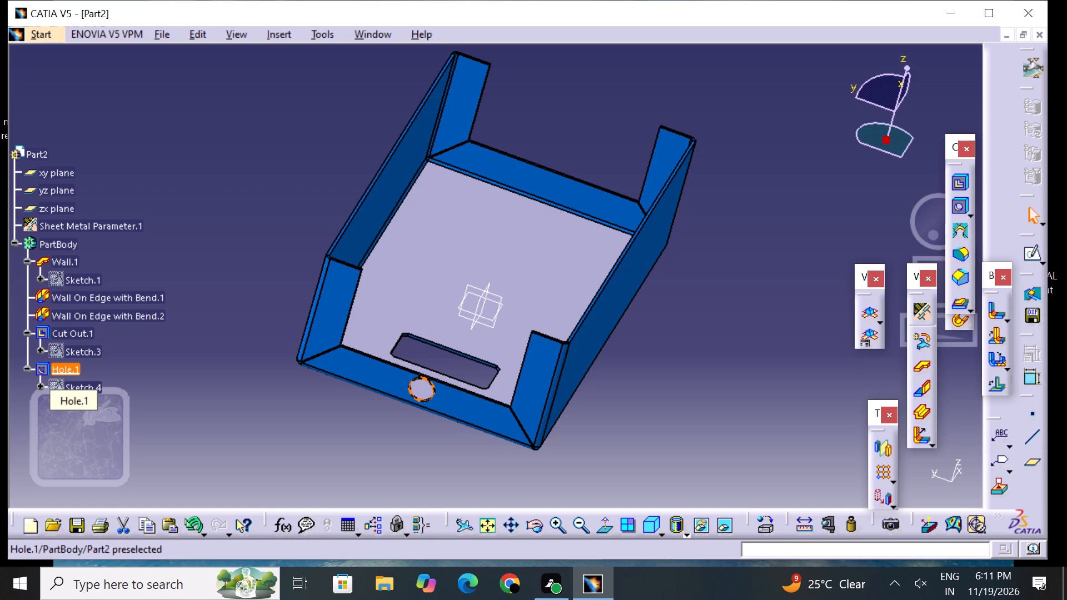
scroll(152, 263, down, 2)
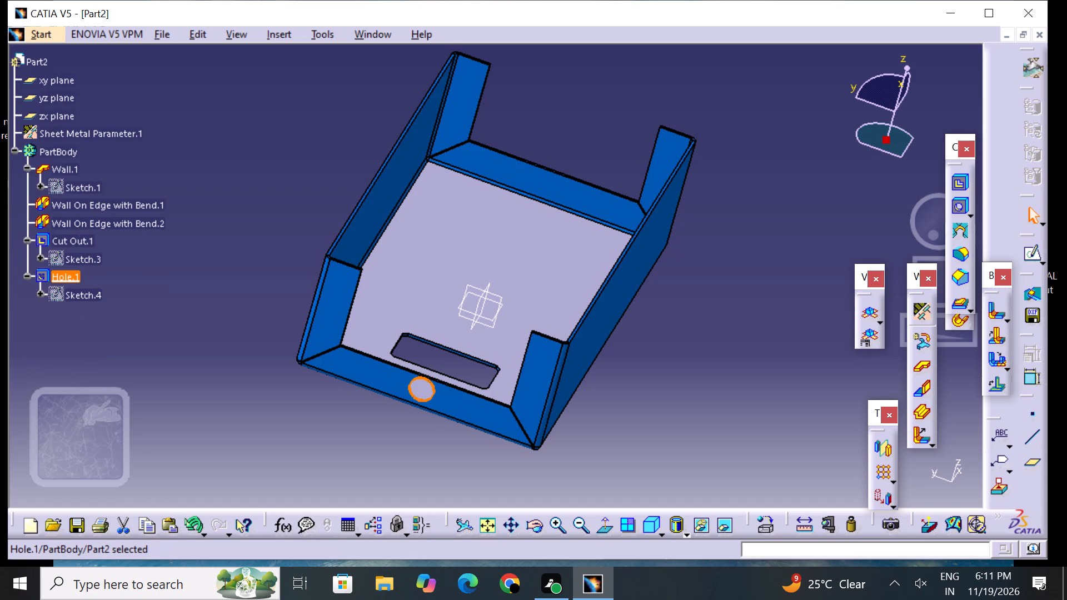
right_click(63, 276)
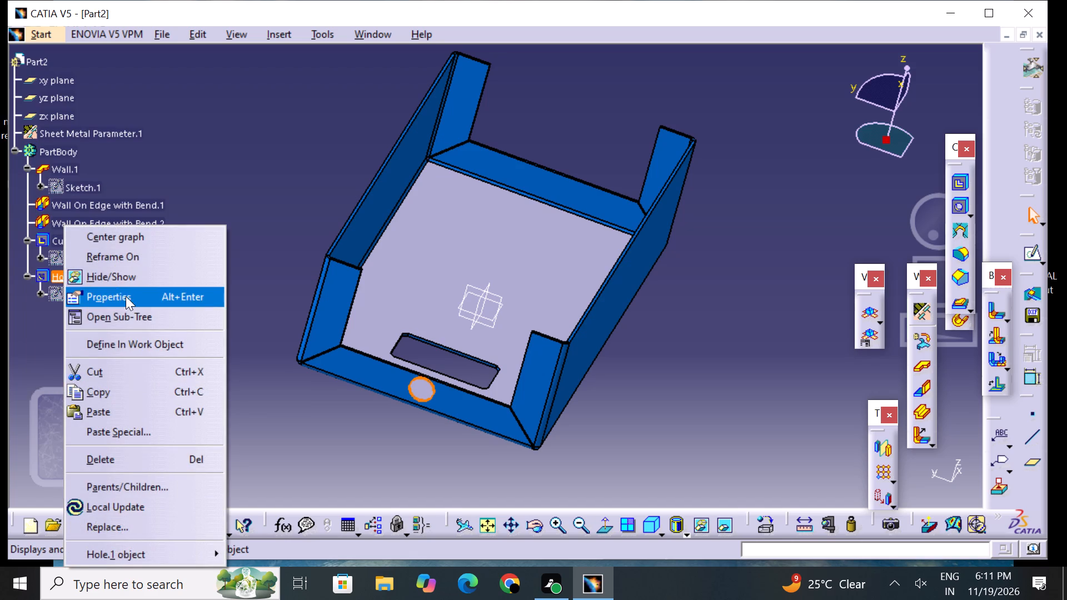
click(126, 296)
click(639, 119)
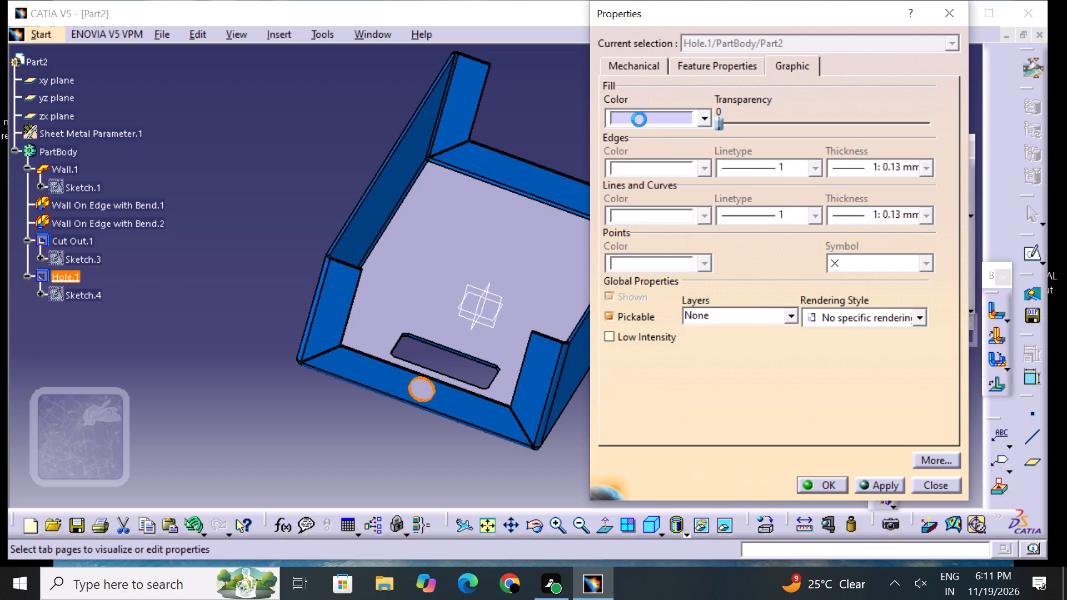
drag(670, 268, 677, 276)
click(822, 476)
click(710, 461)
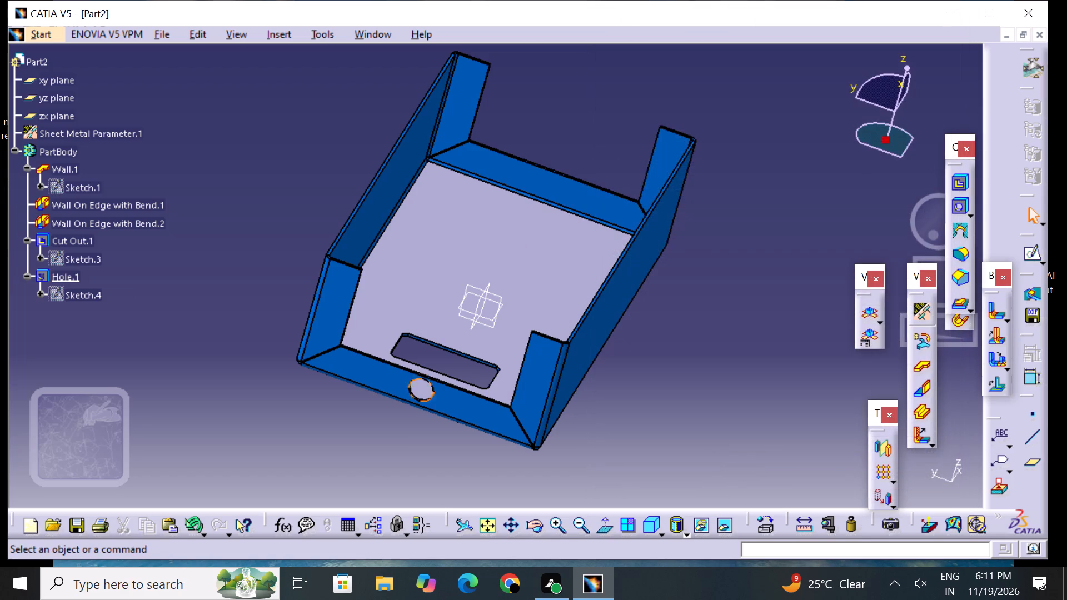
Check the fill color set in the graphic properties of the base cutout, Cut Out.1.
click(88, 296)
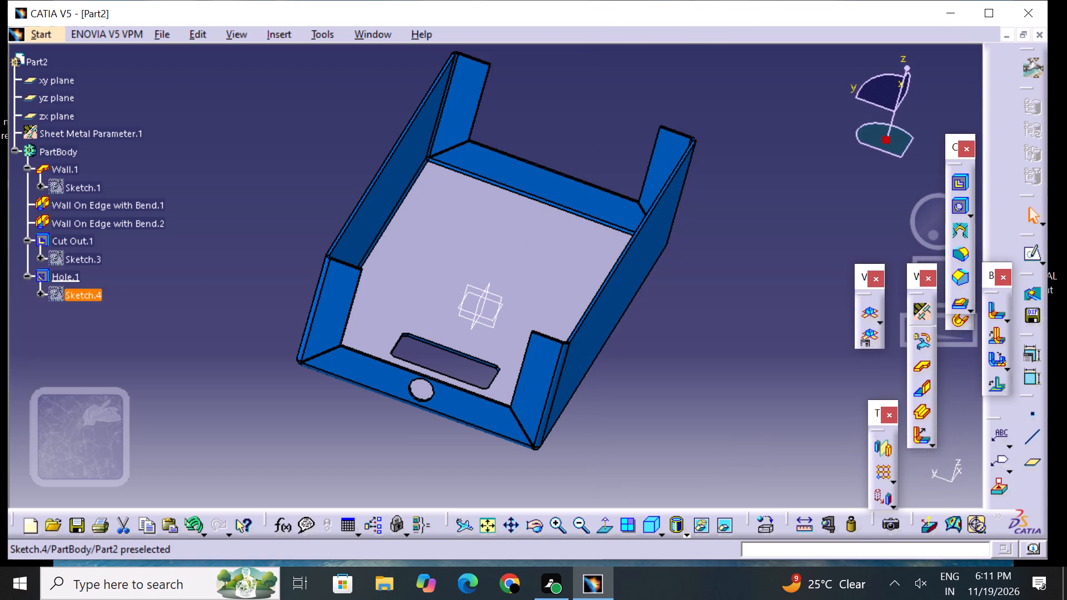
click(202, 274)
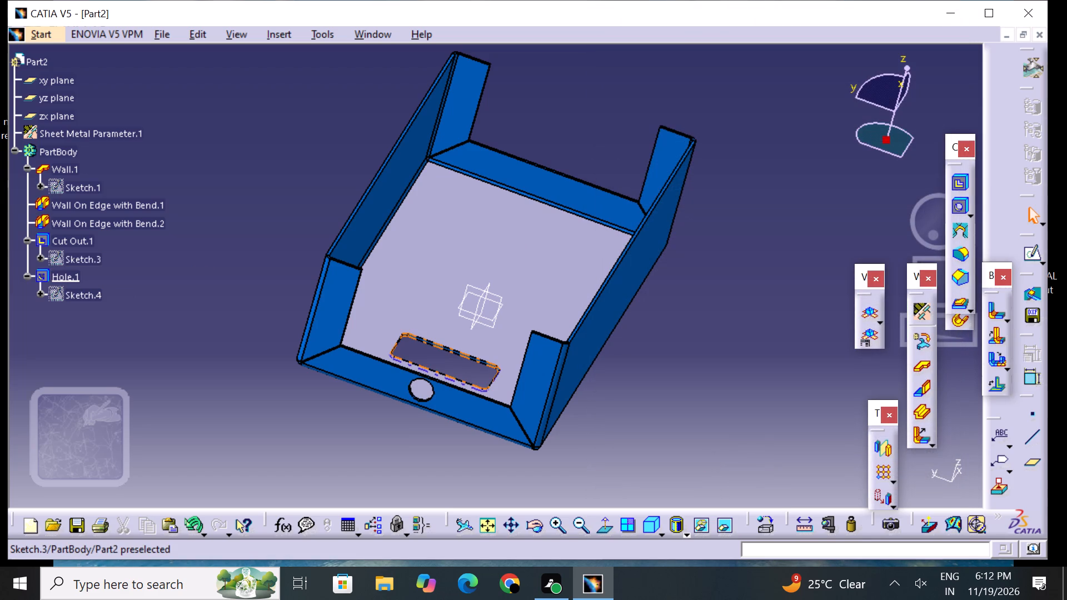
click(80, 243)
right_click(80, 243)
click(141, 299)
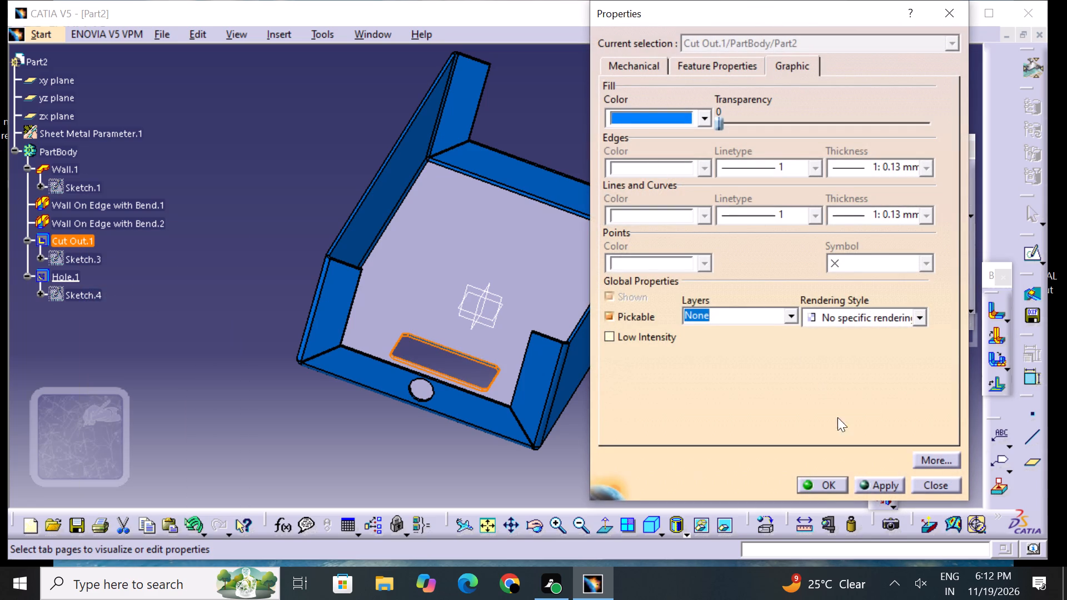
click(828, 498)
click(829, 484)
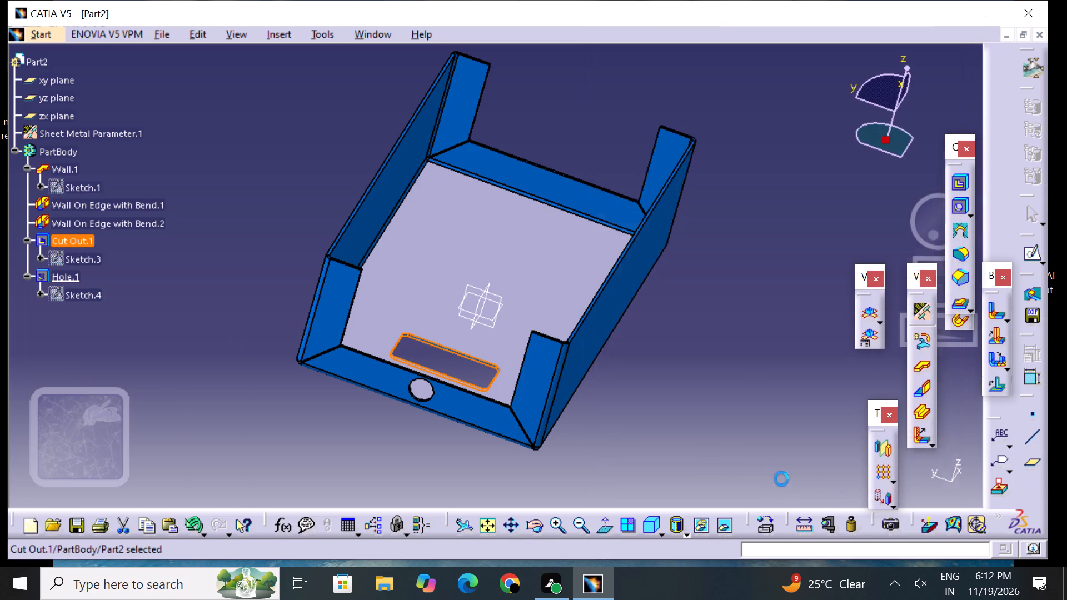
click(632, 444)
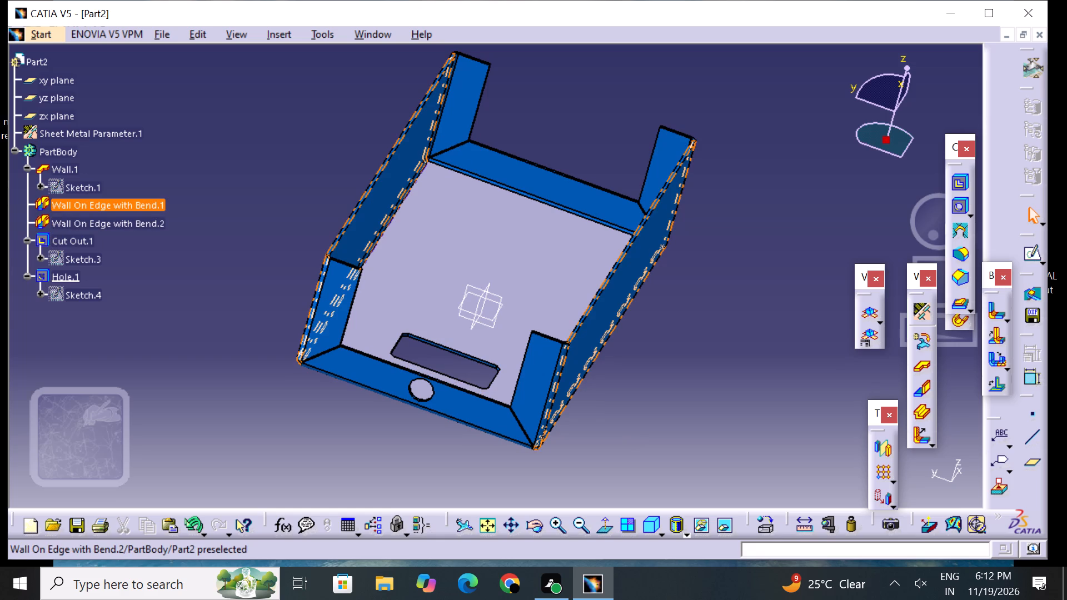
Set the fill color of the whole PartBody to medium blue.
click(61, 152)
right_click(61, 152)
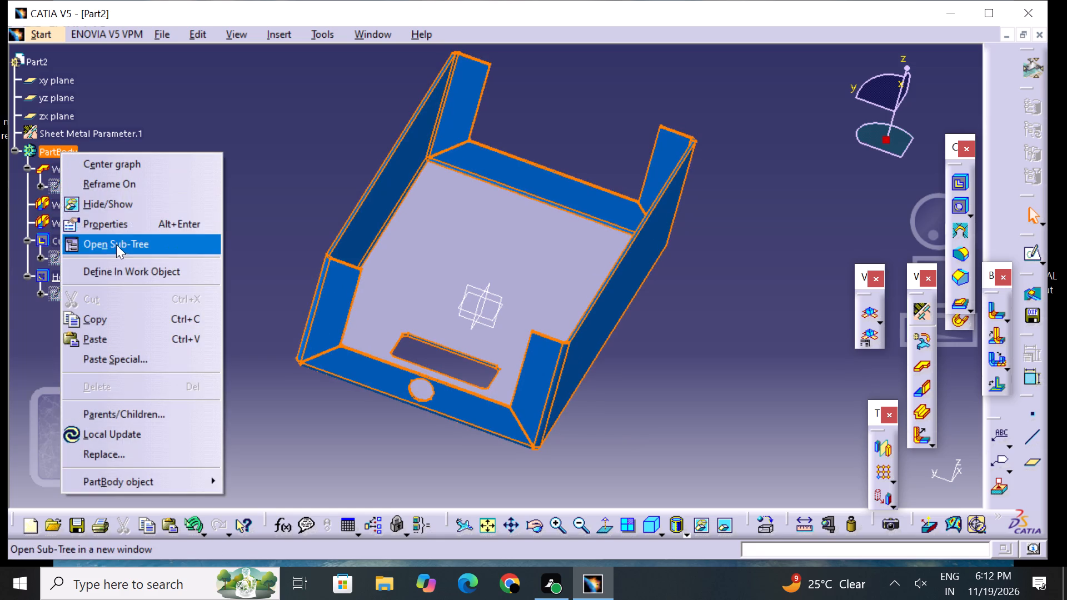
click(119, 221)
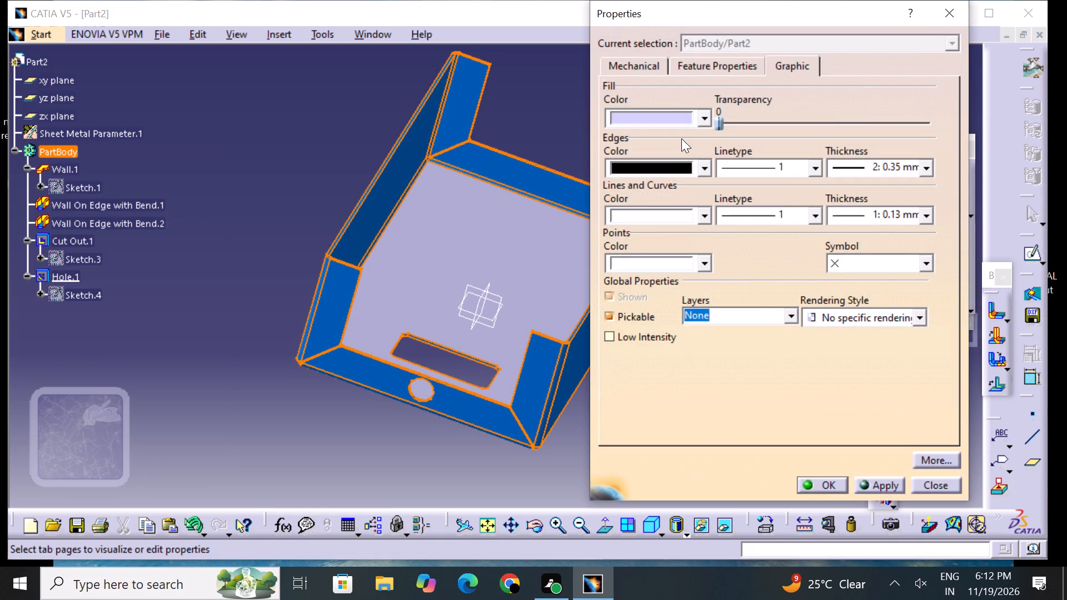
click(647, 117)
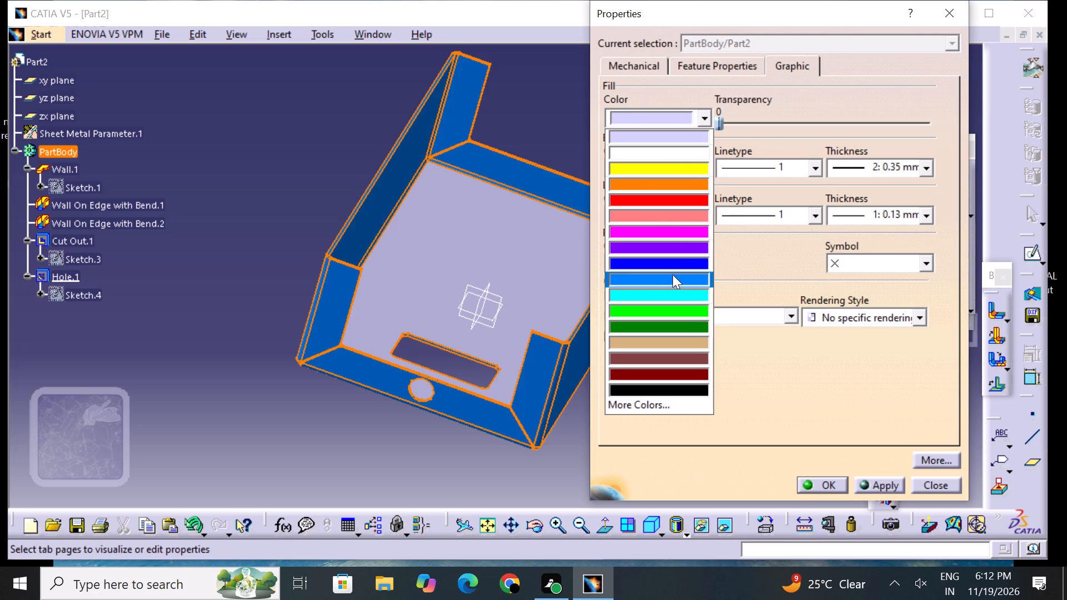
click(672, 275)
click(826, 483)
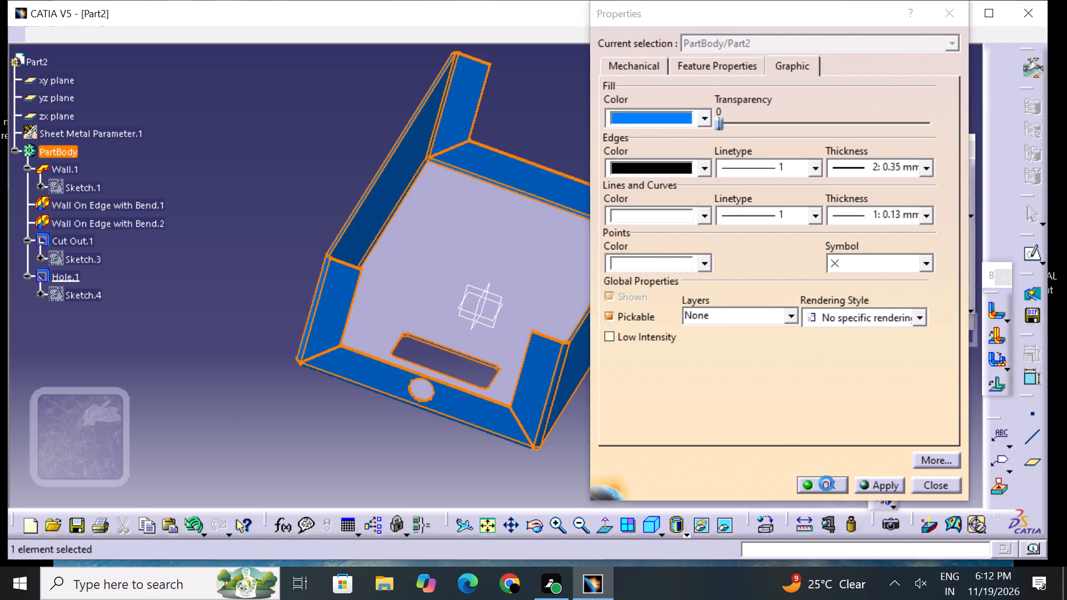
click(699, 455)
Examine the recolored part from several sides, including the walls, base cutout and end-wall hole.
middle_drag(292, 224, 515, 236)
right_drag(293, 224, 515, 236)
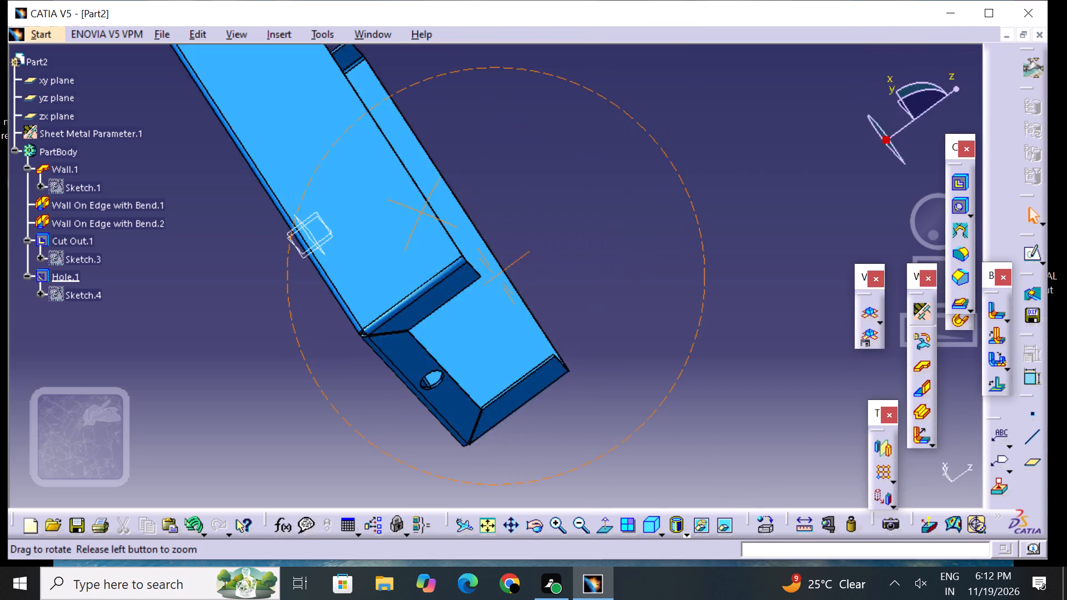
middle_drag(515, 236, 695, 181)
right_drag(515, 236, 698, 179)
middle_drag(527, 410, 531, 284)
right_drag(529, 396, 531, 284)
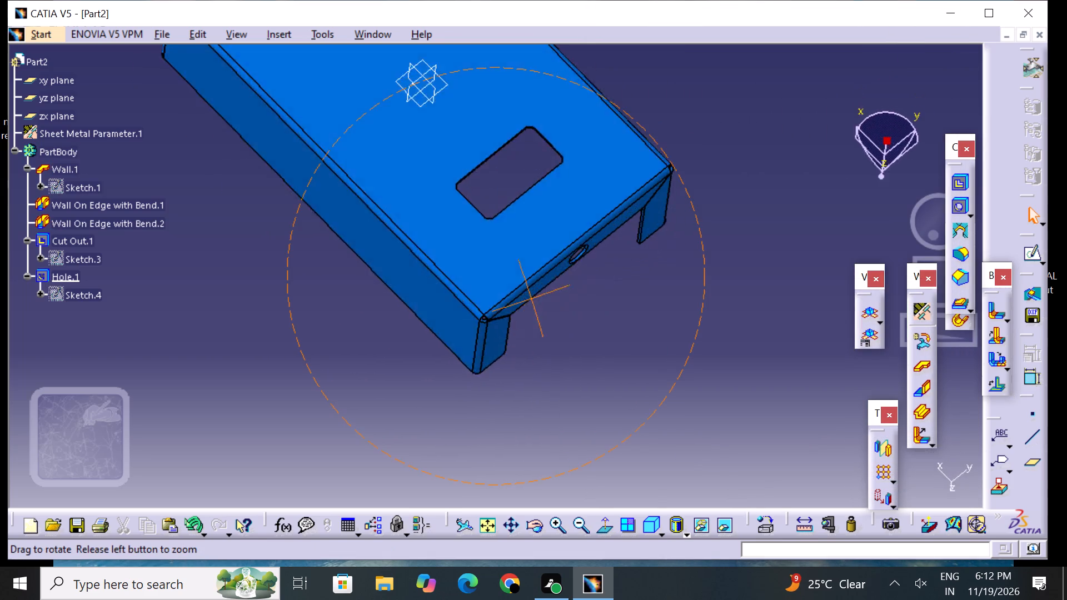
right_drag(531, 284, 524, 135)
middle_drag(531, 284, 523, 137)
middle_drag(681, 227, 724, 321)
middle_drag(744, 261, 670, 303)
right_drag(744, 261, 670, 303)
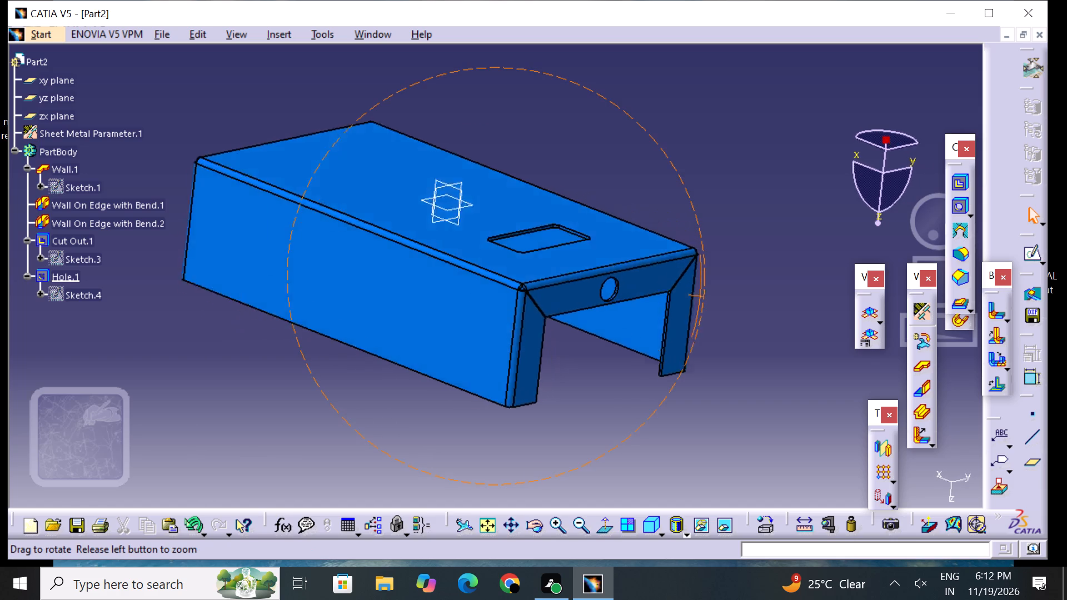
right_drag(670, 303, 525, 315)
middle_drag(670, 303, 525, 314)
middle_drag(408, 227, 424, 196)
right_drag(414, 209, 424, 196)
Save the part to the Desktop as a CATPart named SHEET MTAL.
click(76, 525)
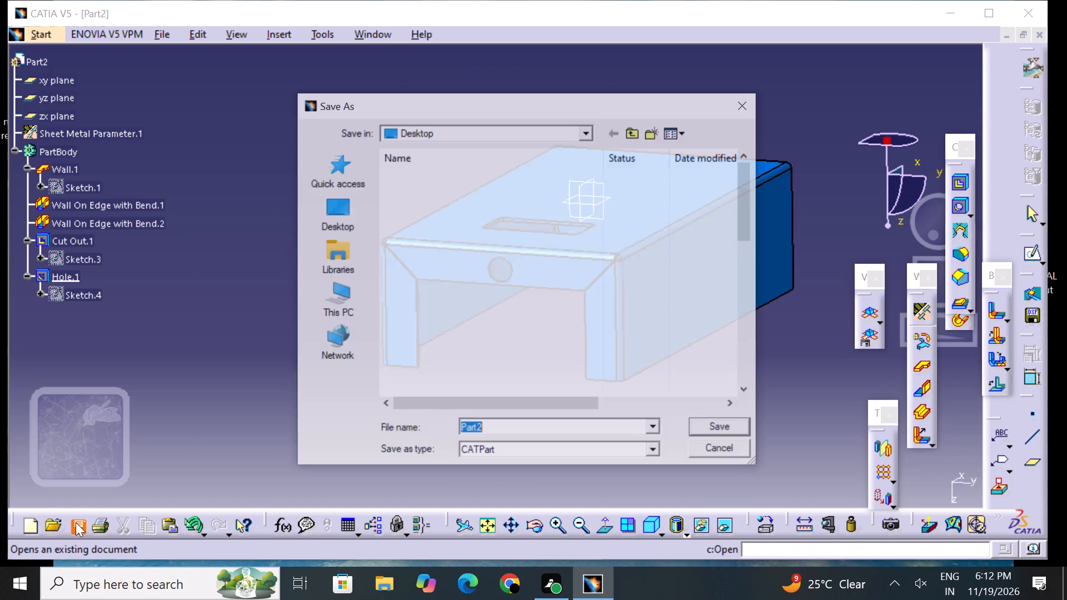
key(BackSpace)
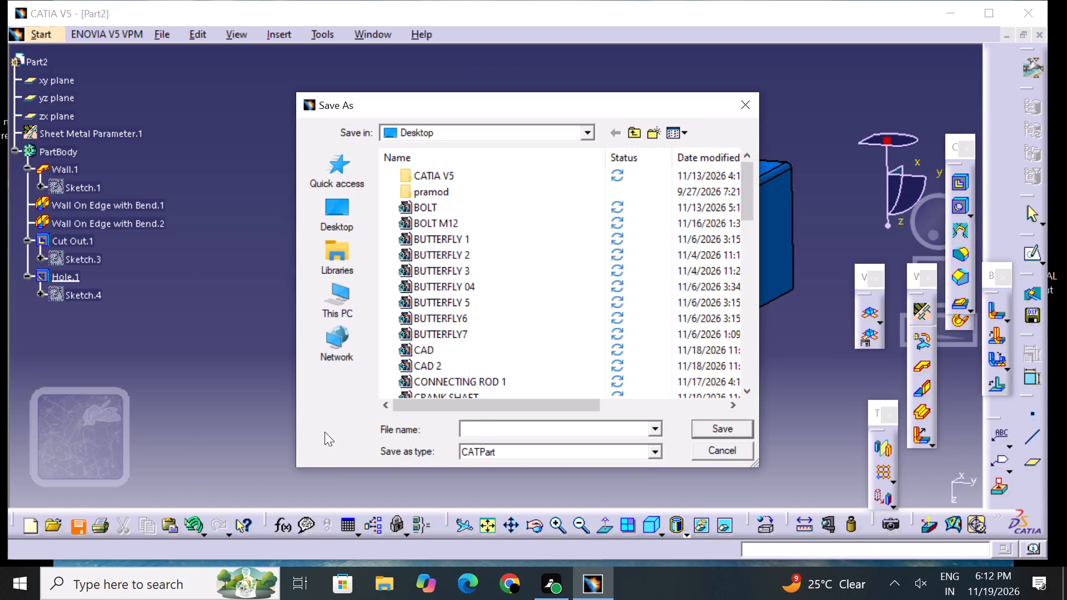
text(sheet)
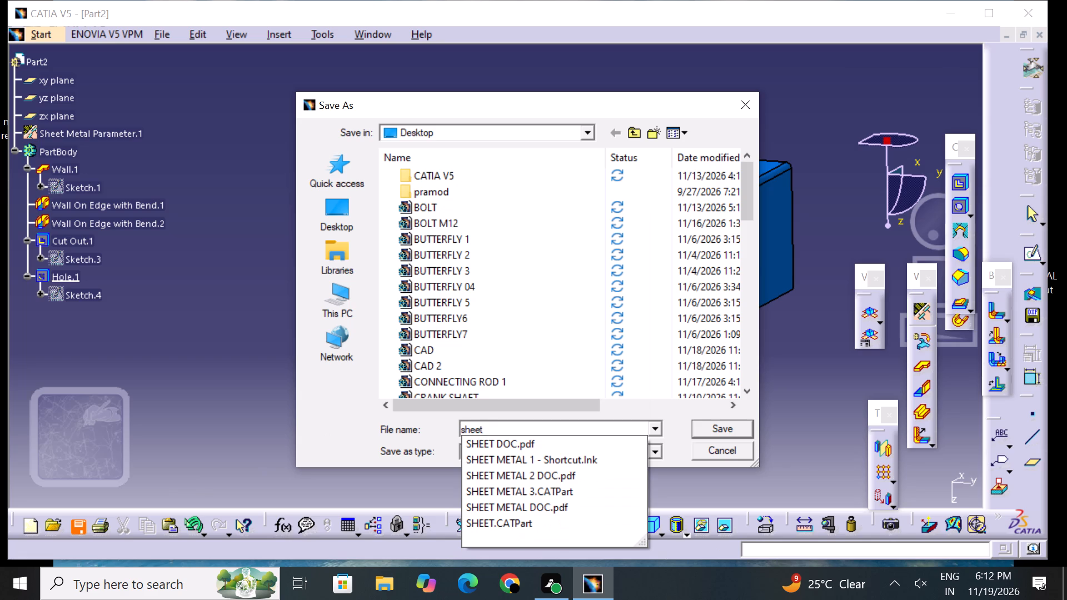
key(BackSpace)
key(BackSpace)
key(BackSpace)
key(BackSpace)
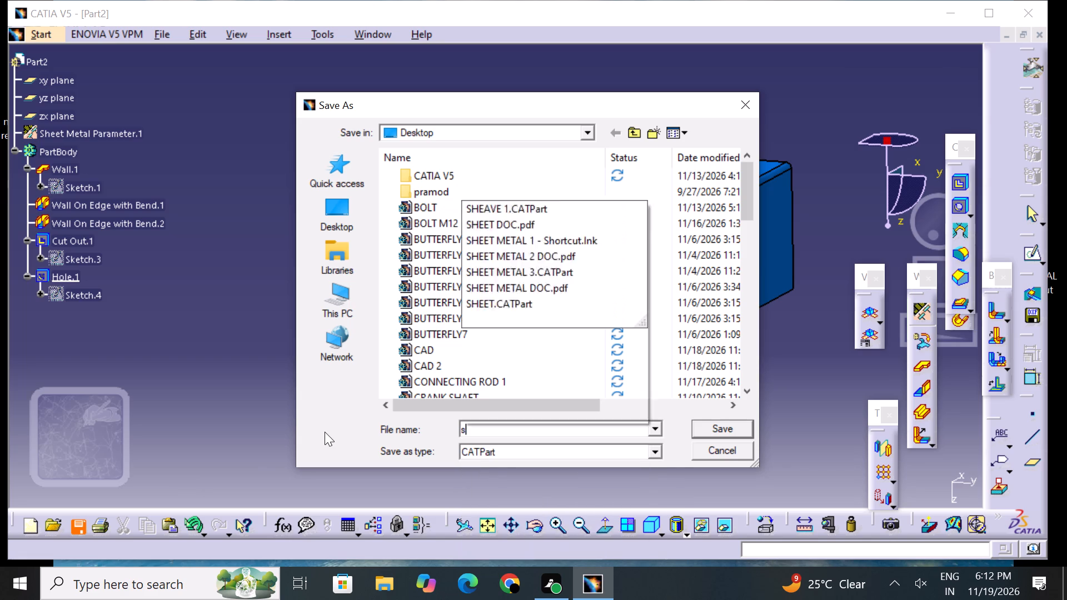
key(BackSpace)
text(SHEET MTAL)
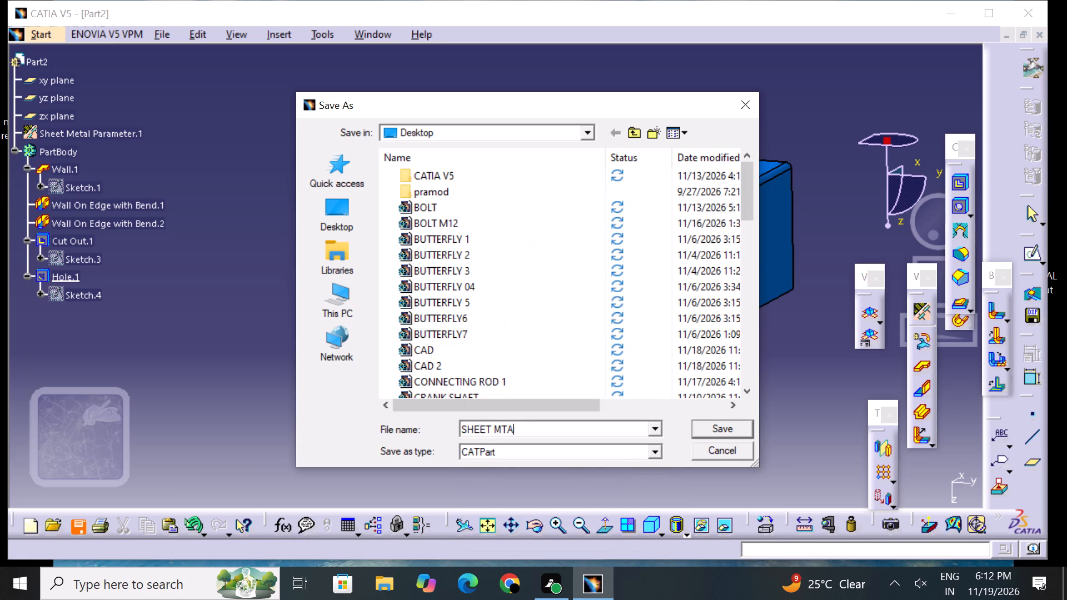
key(space)
key(Return)
key(Return)
key(Return)
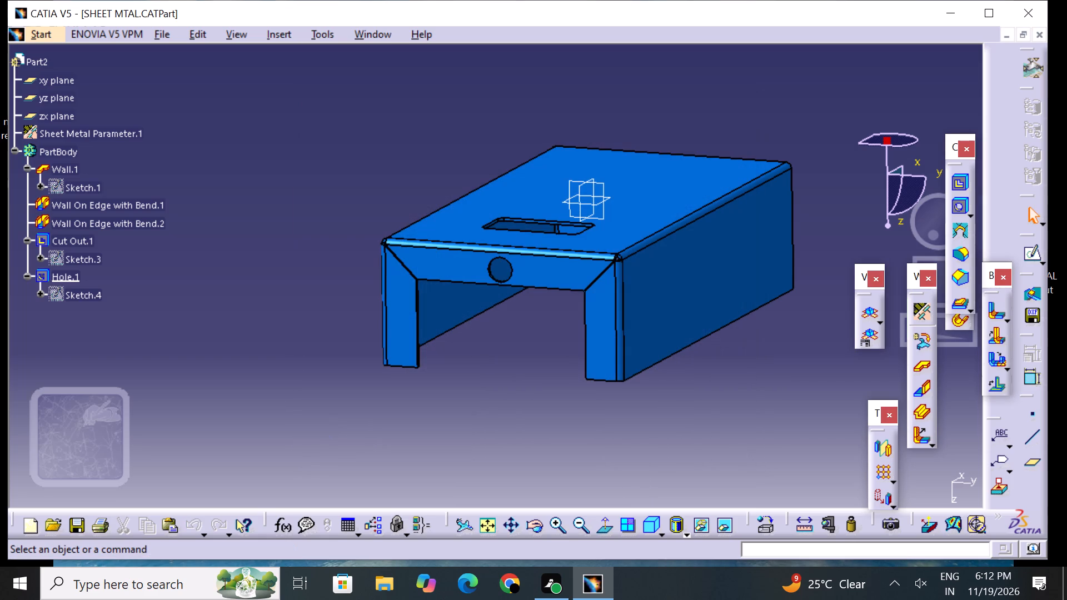
Print the part to a PDF document named SHEET METAL DOC 5 on the Desktop.
click(101, 529)
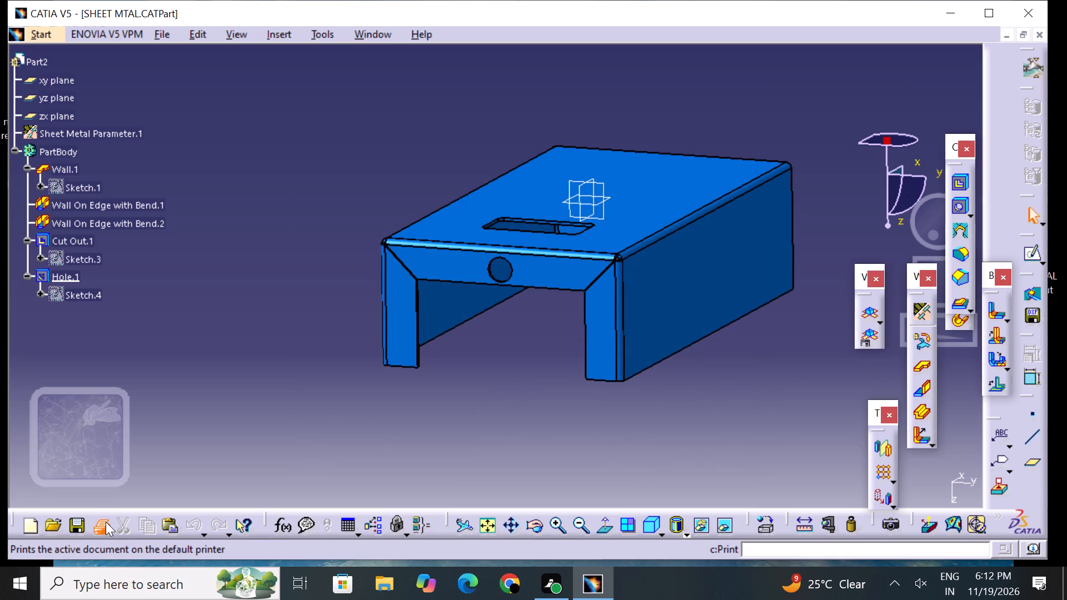
text(SHEET)
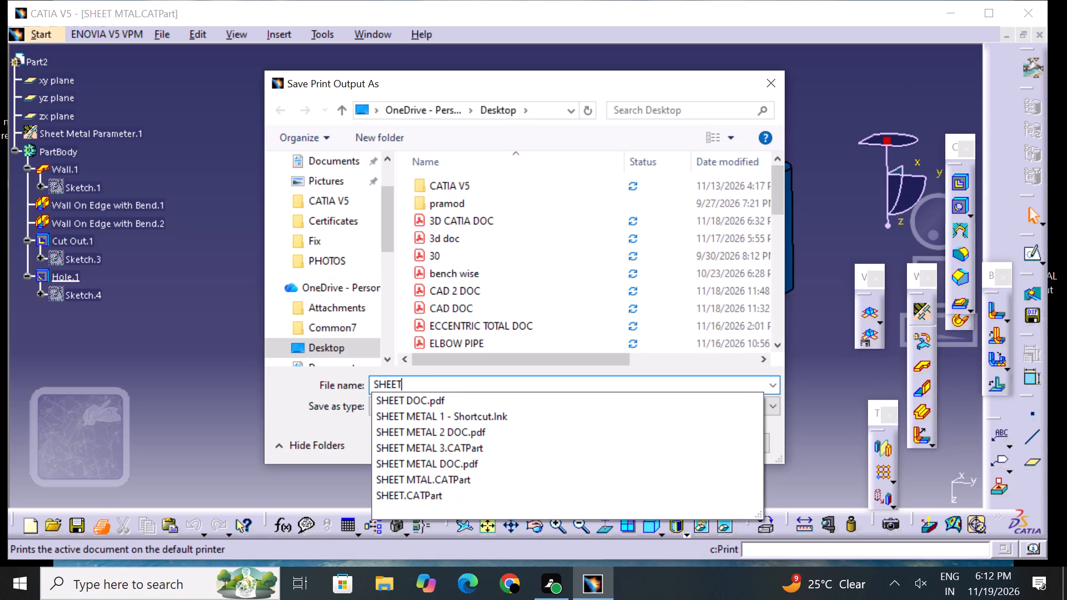
key(space)
text(METAL)
key(space)
text(DOC)
key(space)
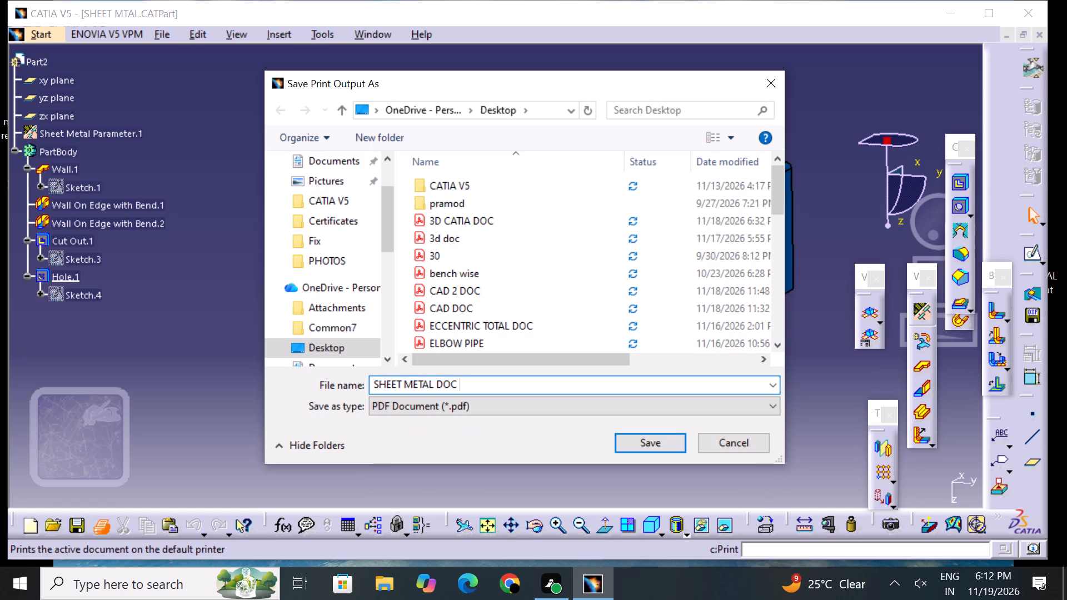
key(5)
key(Return)
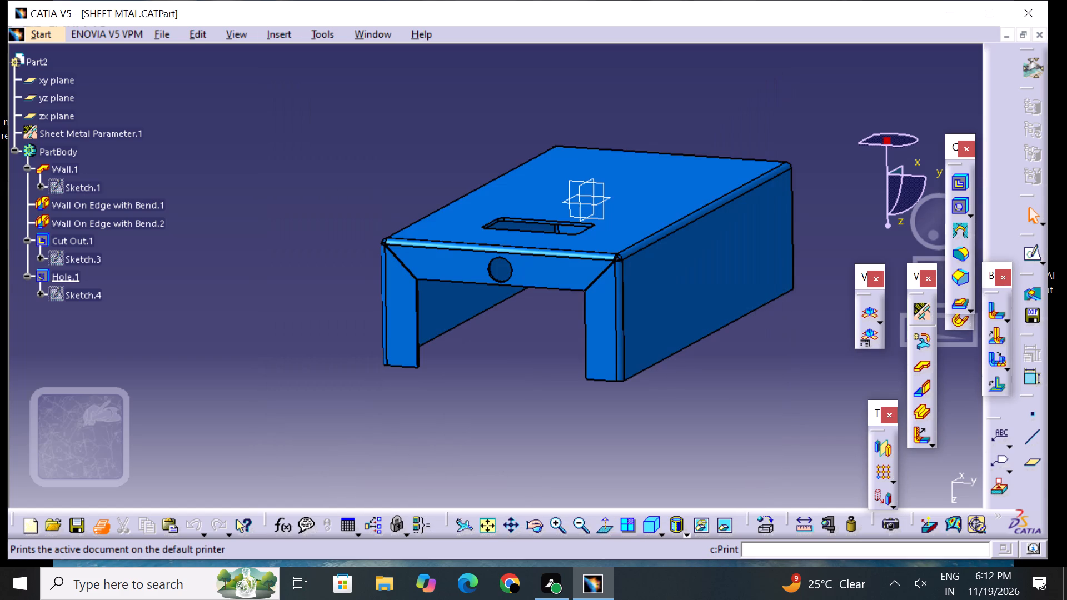